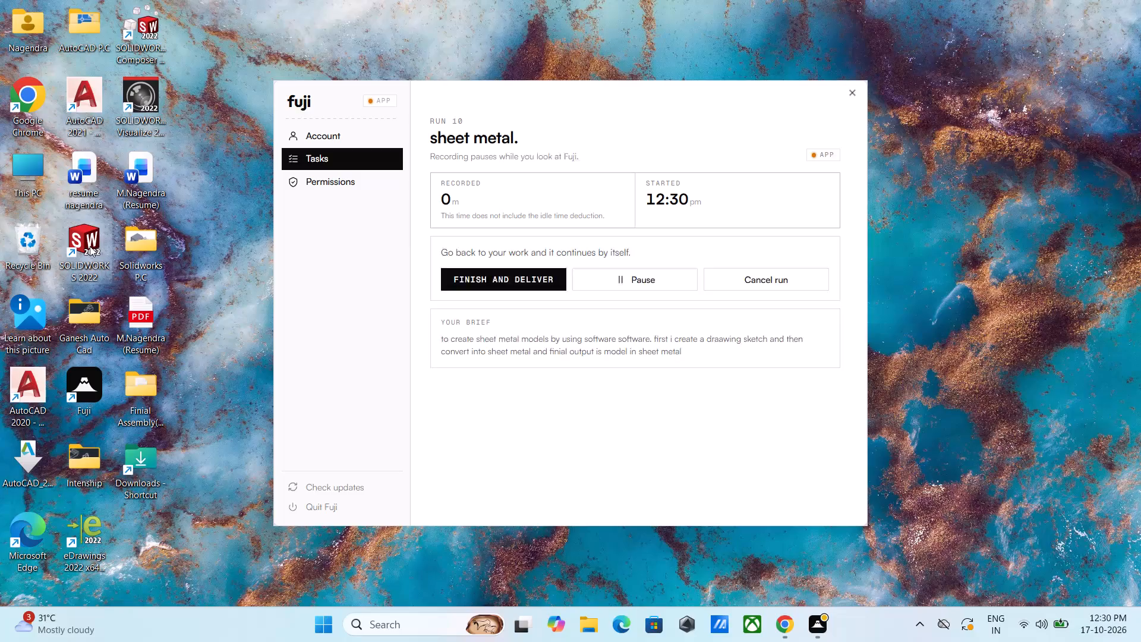
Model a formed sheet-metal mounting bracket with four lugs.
Launch SOLIDWORKS 2022 from the desktop.
{"action": "double_click", "coordinate": [92, 237]}
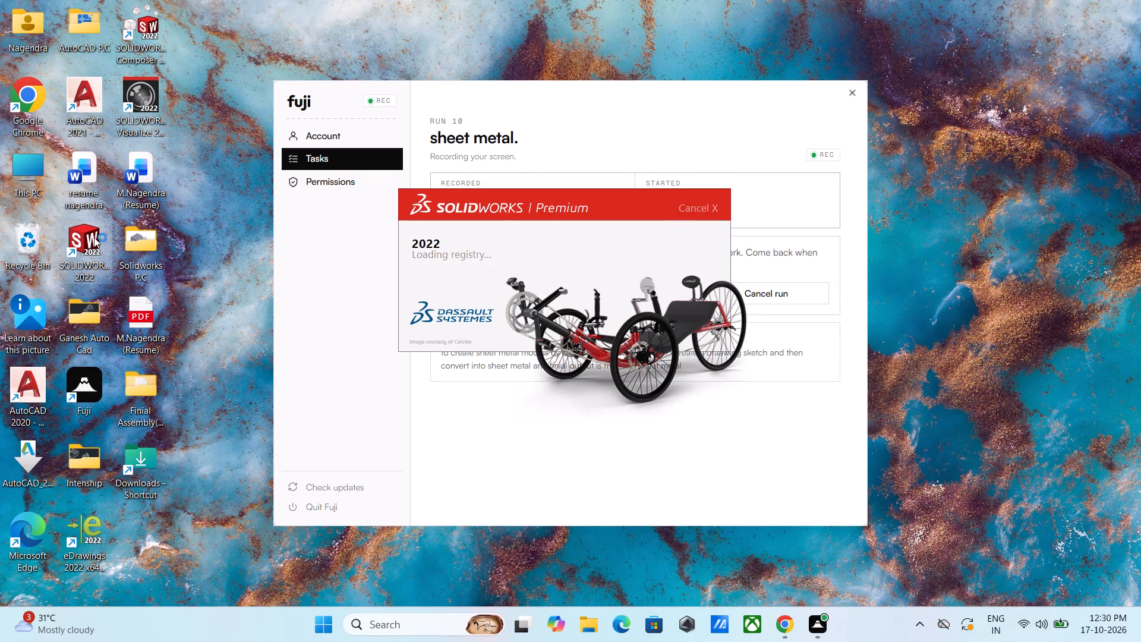
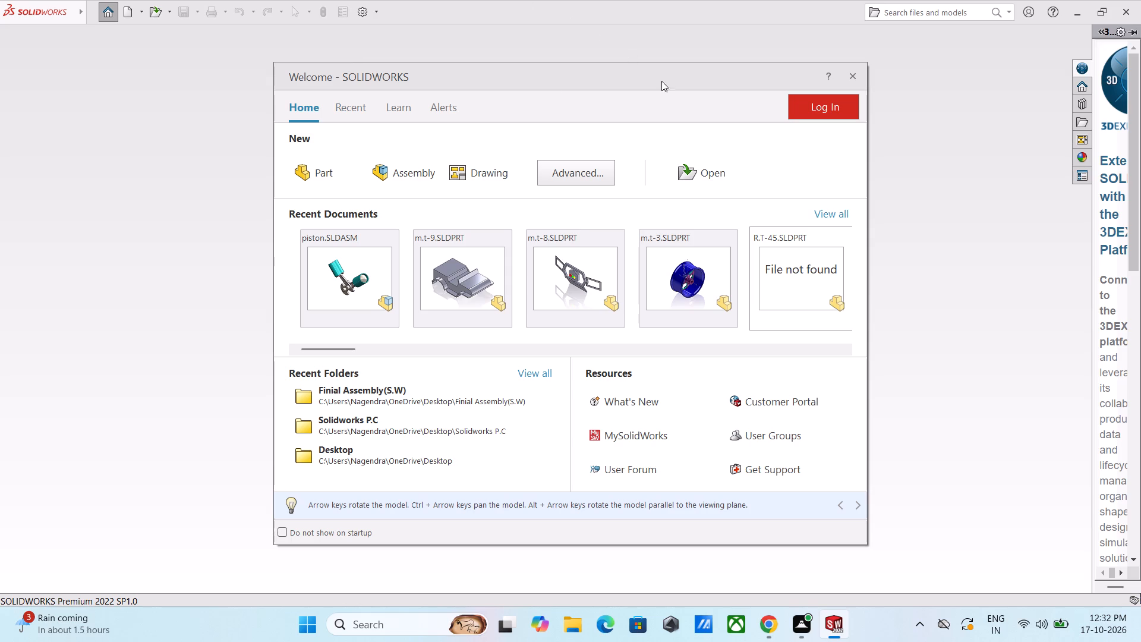
Create a new part document.
{"action": "left_click", "coordinate": [334, 178]}
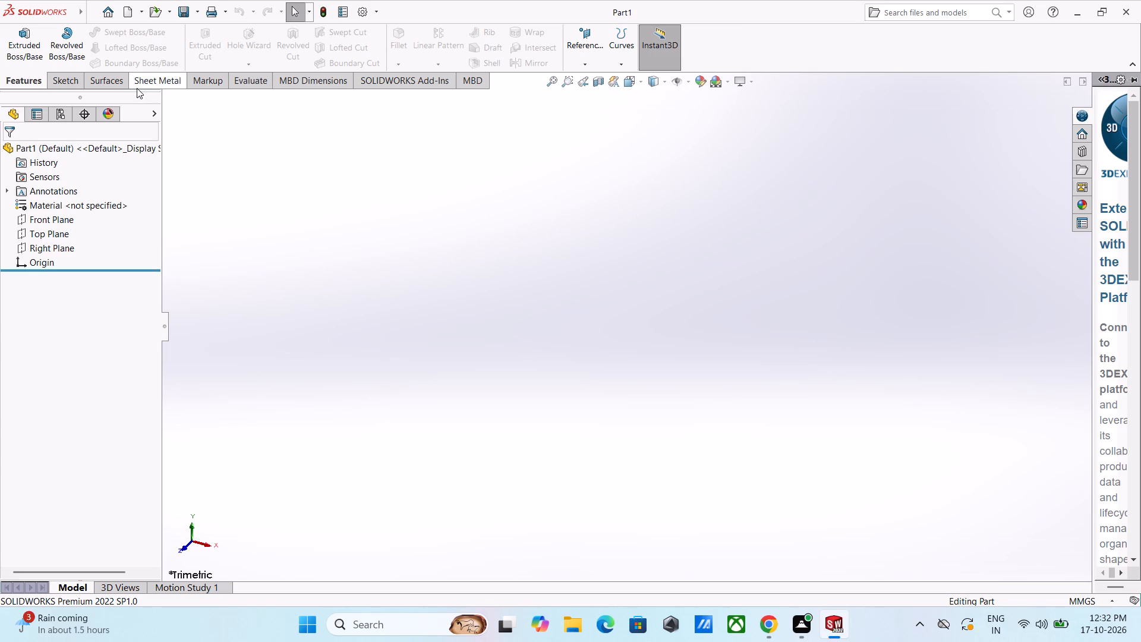
On the Front Plane, sketch an open W-shaped profile peaking at the origin, with four segments about 23, 64, 79 and 24 mm long.
{"action": "left_click", "coordinate": [75, 77]}
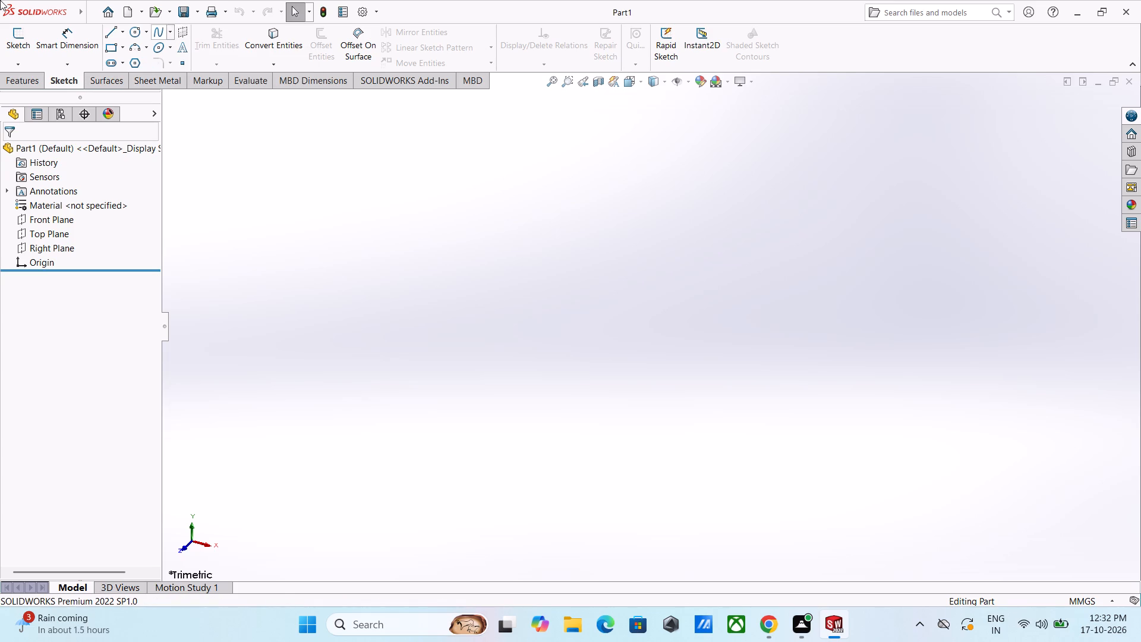
{"action": "left_click", "coordinate": [59, 218]}
{"action": "left_click", "coordinate": [73, 203]}
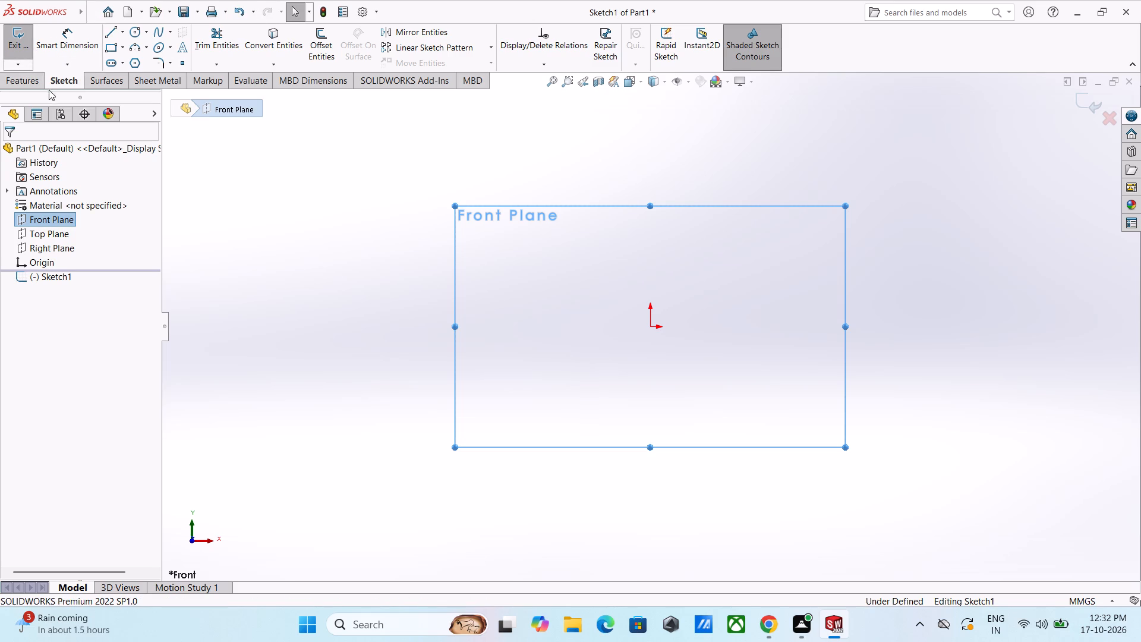
{"action": "left_click", "coordinate": [112, 30]}
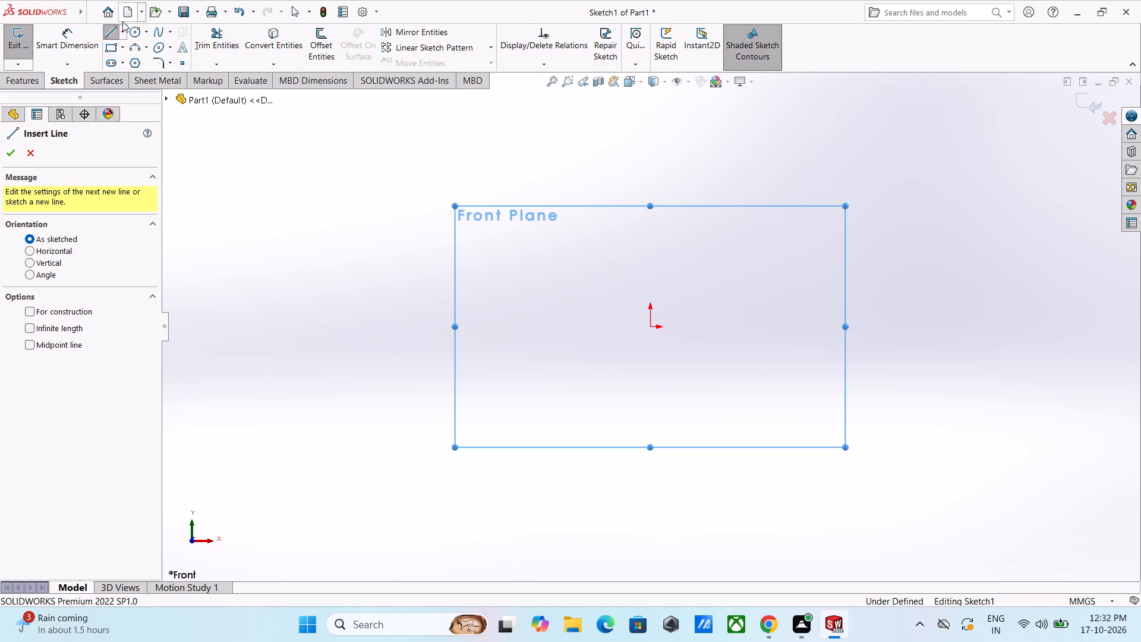
{"action": "left_click", "coordinate": [483, 358]}
{"action": "left_click", "coordinate": [524, 388]}
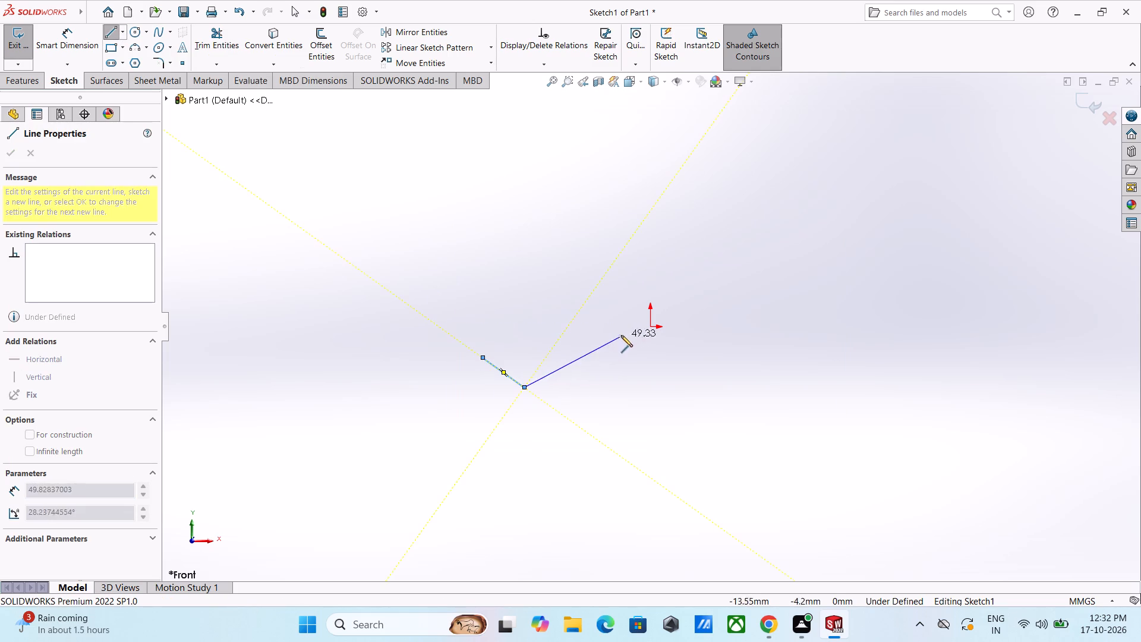
{"action": "left_click", "coordinate": [650, 325]}
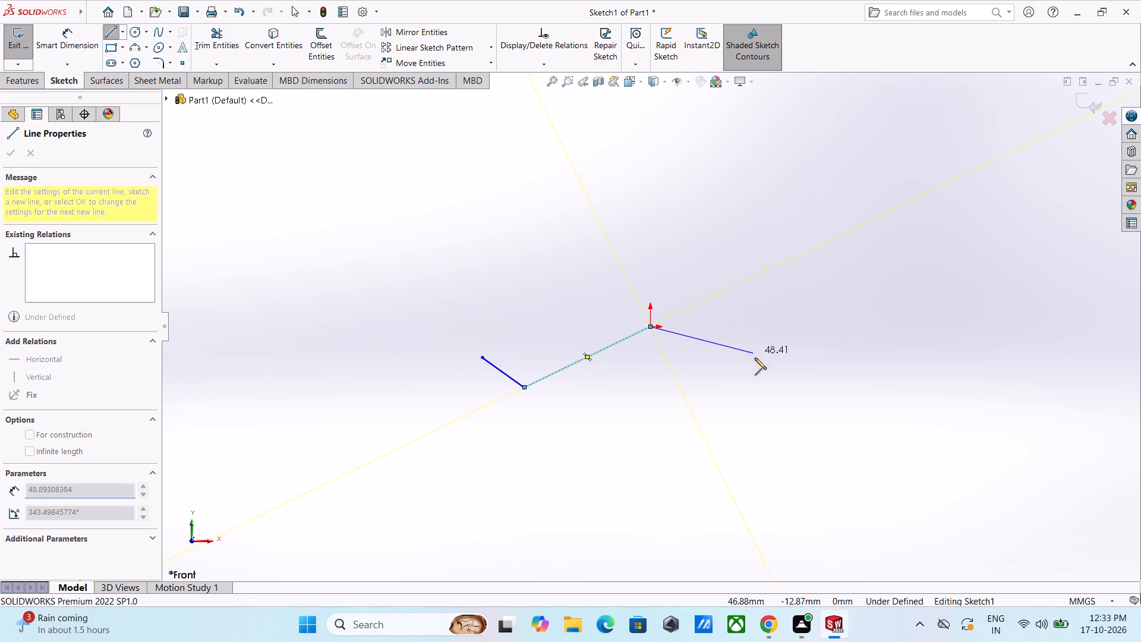
{"action": "left_click", "coordinate": [800, 415]}
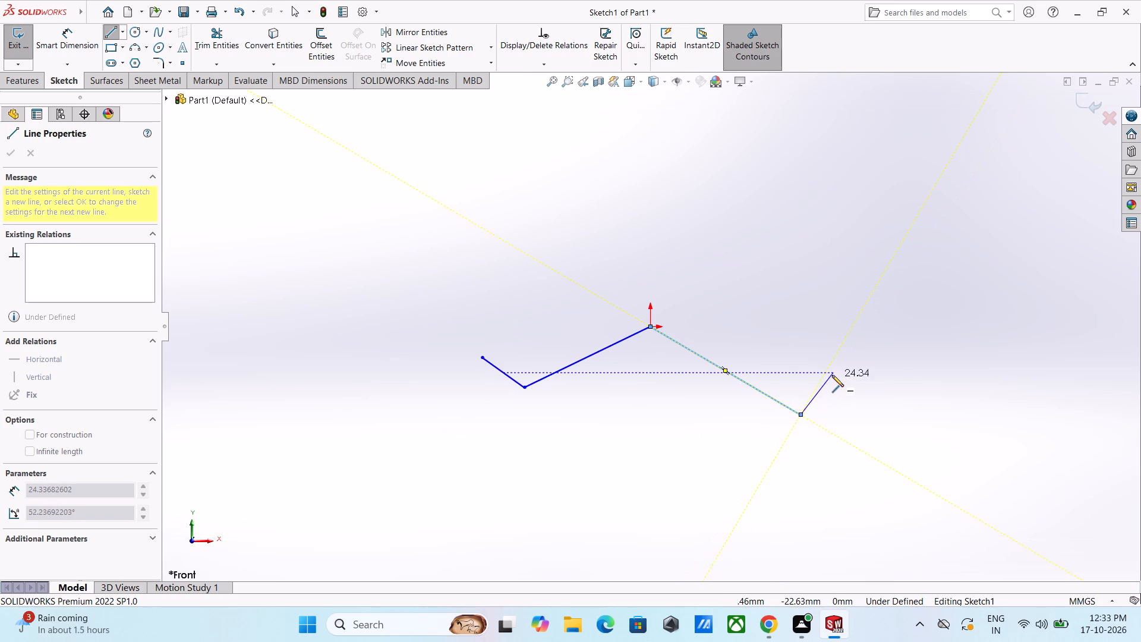
{"action": "left_click", "coordinate": [832, 375]}
{"action": "key", "text": "Escape"}
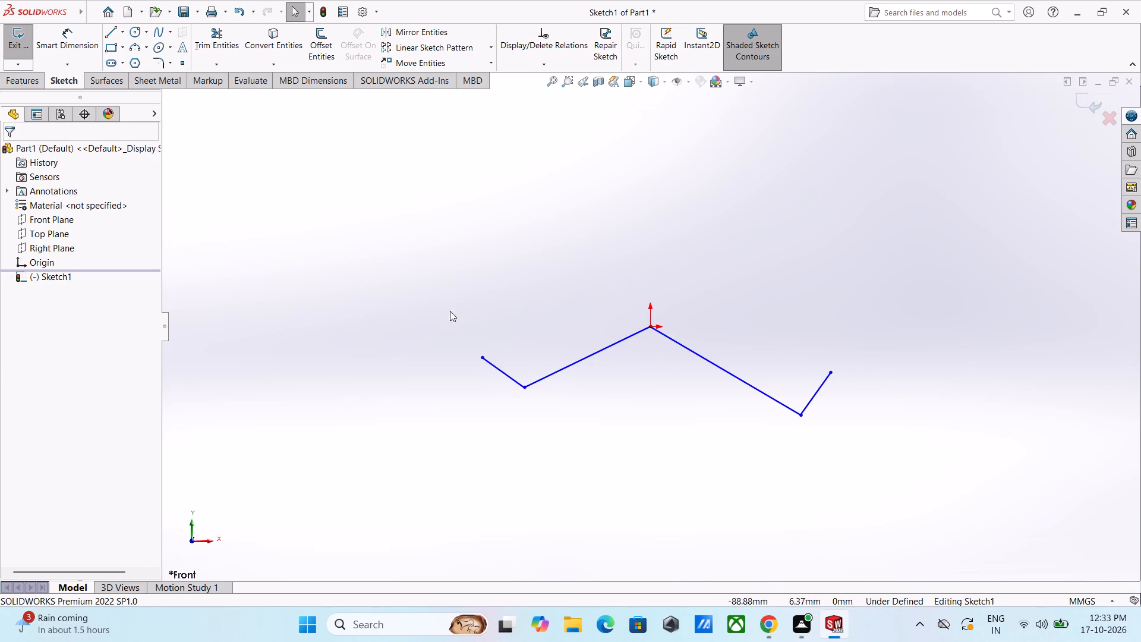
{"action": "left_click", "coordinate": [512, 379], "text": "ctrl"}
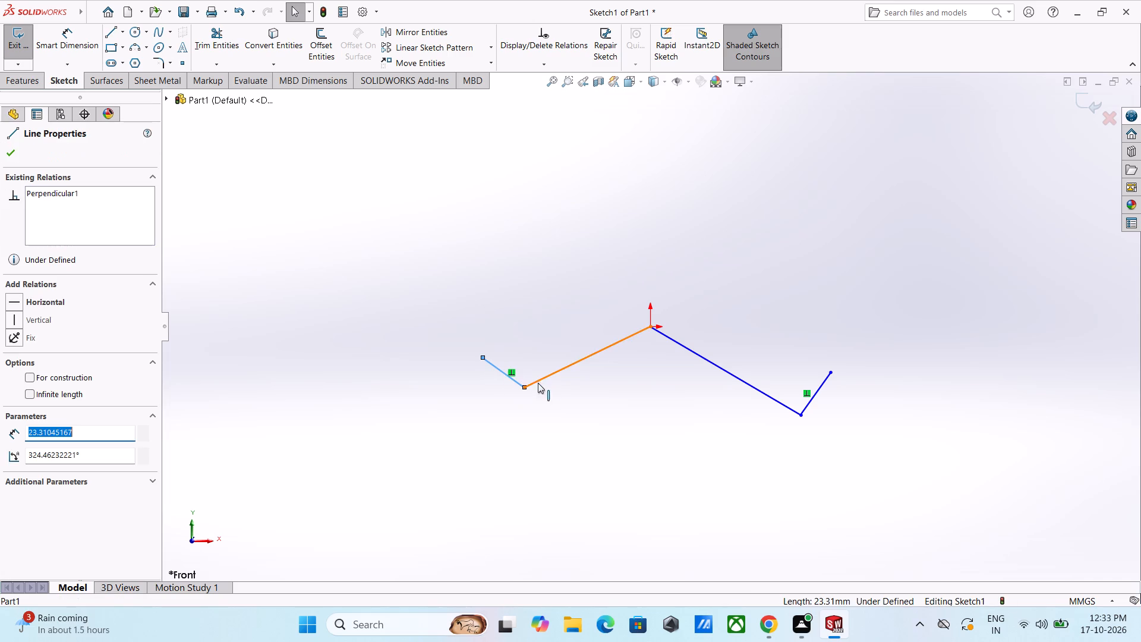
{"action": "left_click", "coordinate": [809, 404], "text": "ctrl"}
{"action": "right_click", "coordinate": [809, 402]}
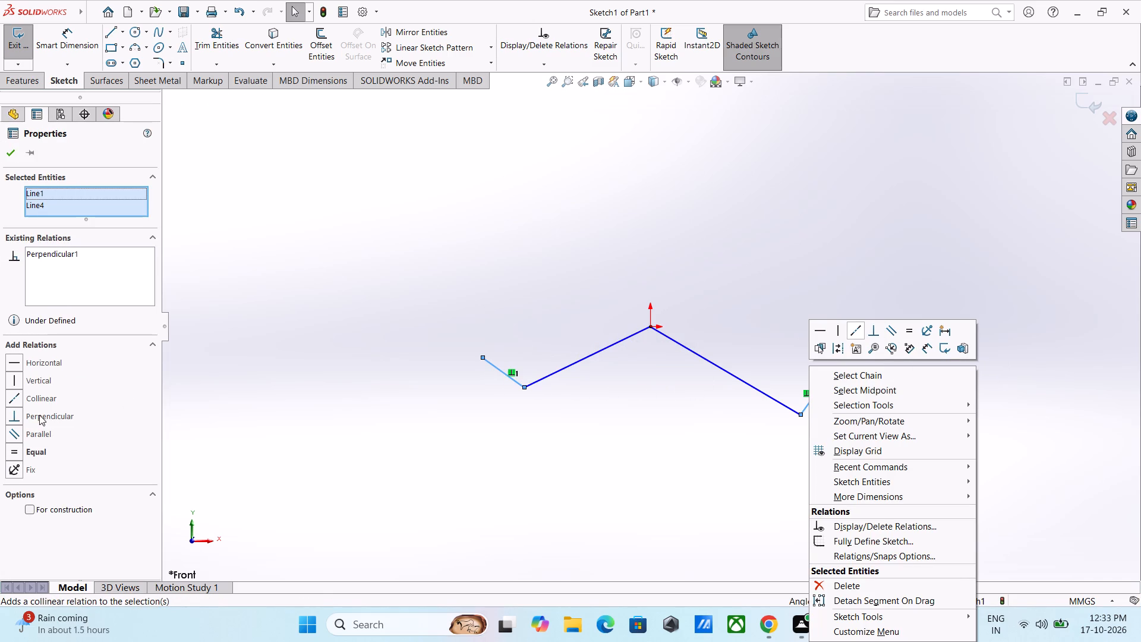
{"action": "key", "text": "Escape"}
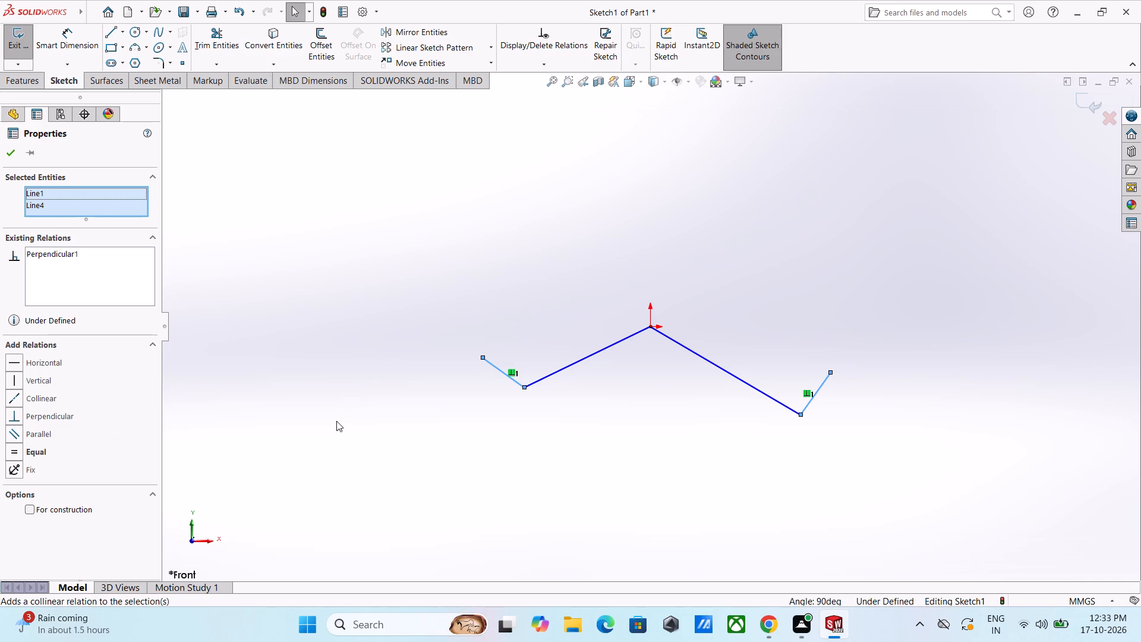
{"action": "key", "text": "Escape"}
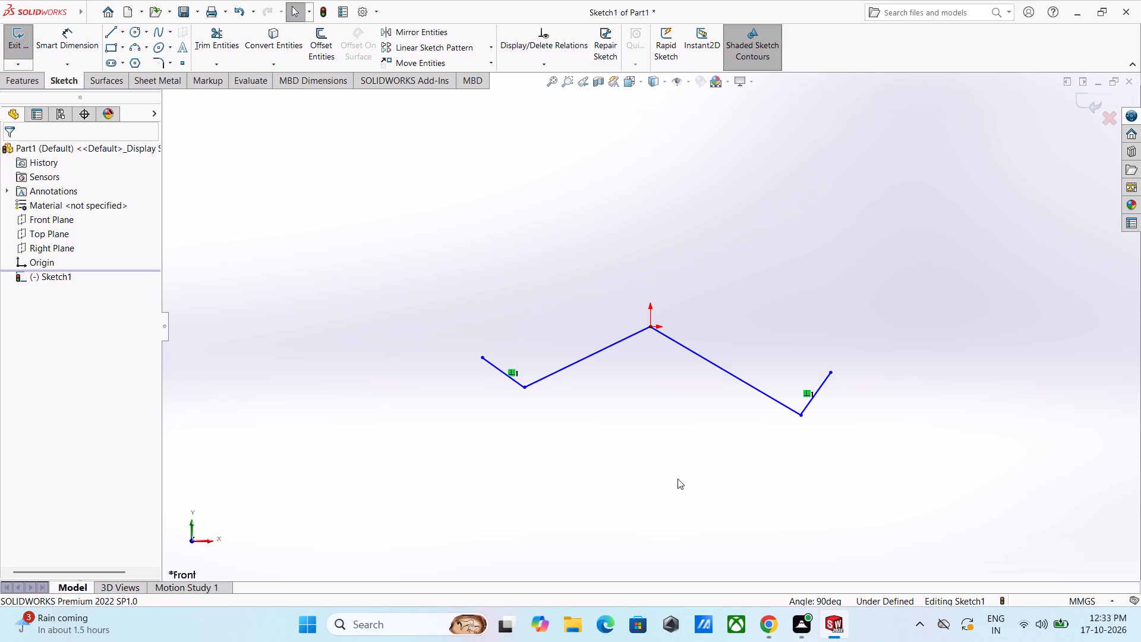
Make the profile's long right-hand line and the short right end line perpendicular.
{"action": "left_click", "coordinate": [744, 379], "text": "ctrl"}
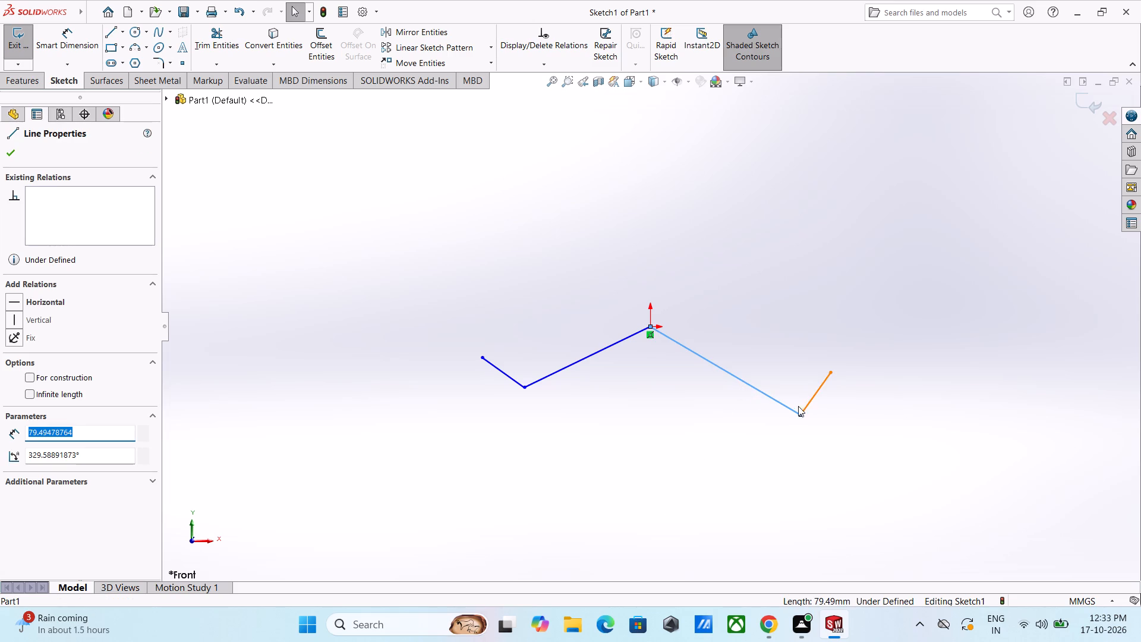
{"action": "left_click", "coordinate": [809, 406], "text": "ctrl"}
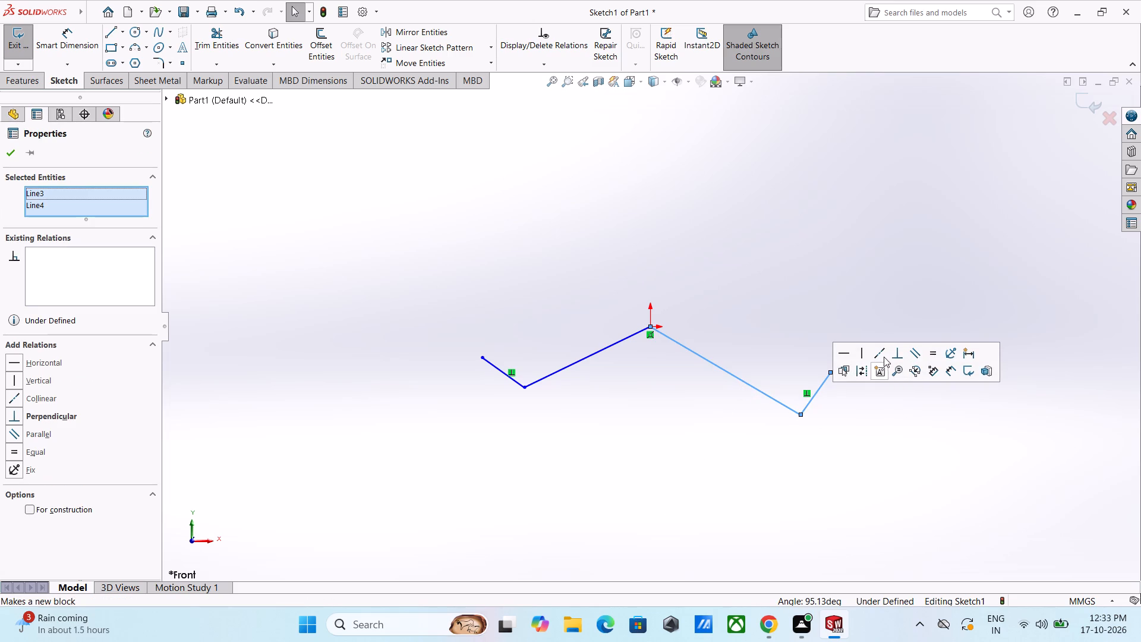
{"action": "left_click", "coordinate": [893, 357]}
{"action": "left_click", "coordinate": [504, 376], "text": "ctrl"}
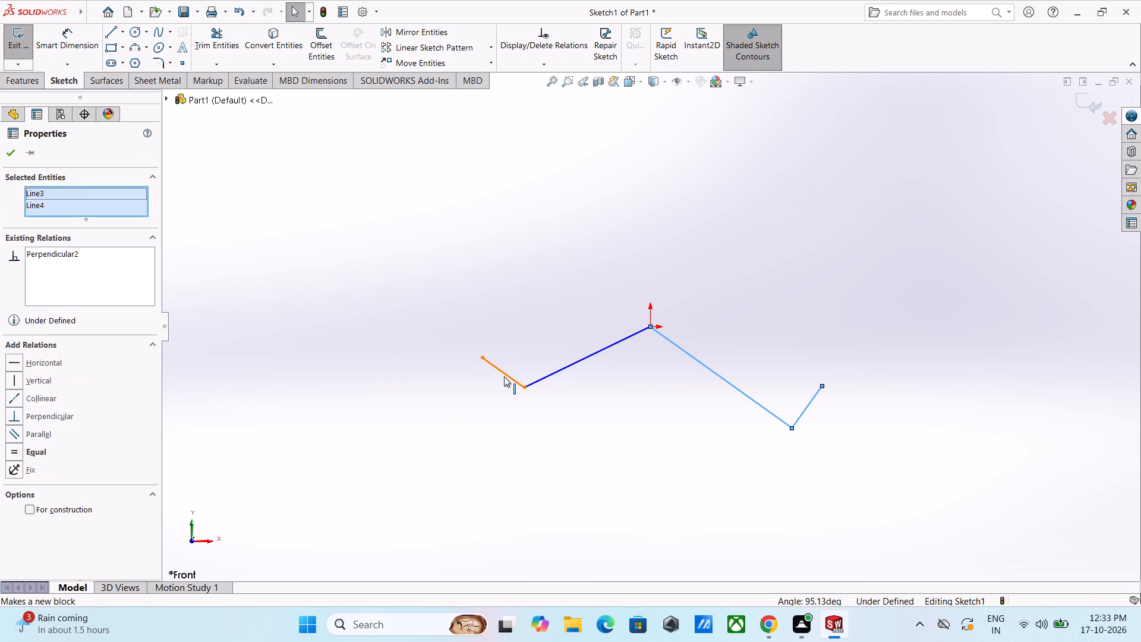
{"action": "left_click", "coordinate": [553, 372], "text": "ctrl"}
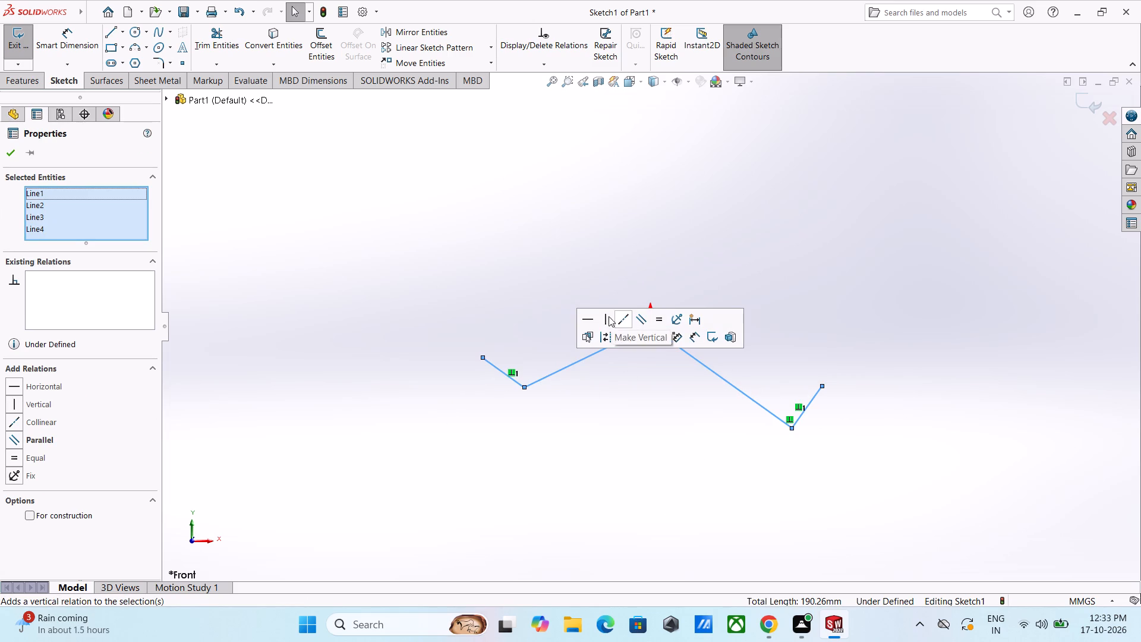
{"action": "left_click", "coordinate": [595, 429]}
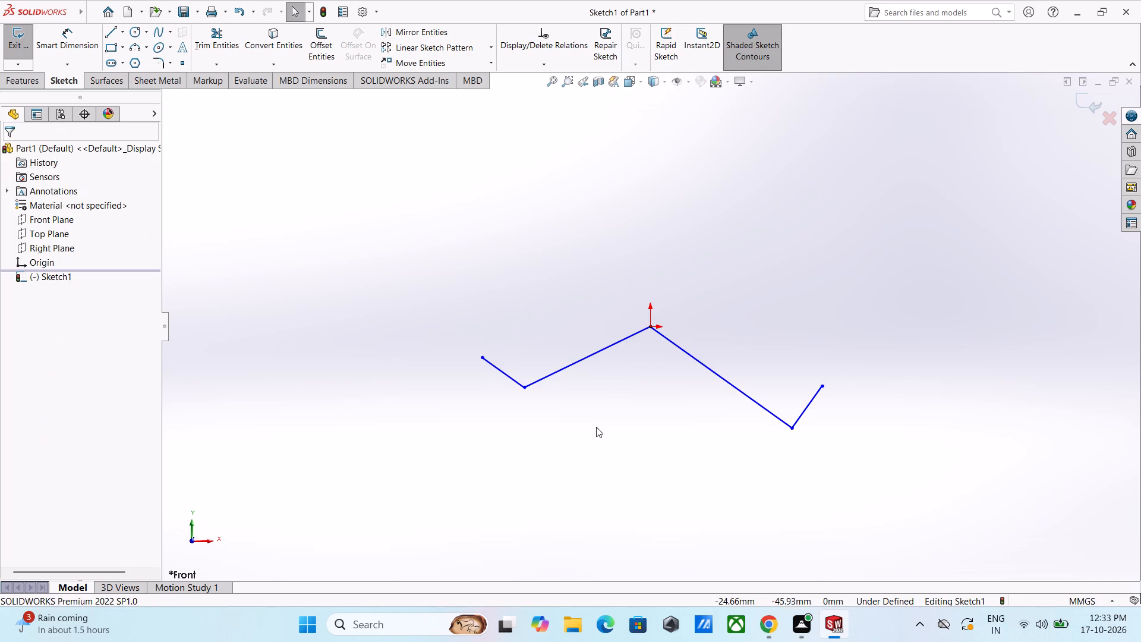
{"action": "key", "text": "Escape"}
Make the profile's long left-hand line and the short left end line perpendicular.
{"action": "left_click", "coordinate": [560, 373], "text": "ctrl"}
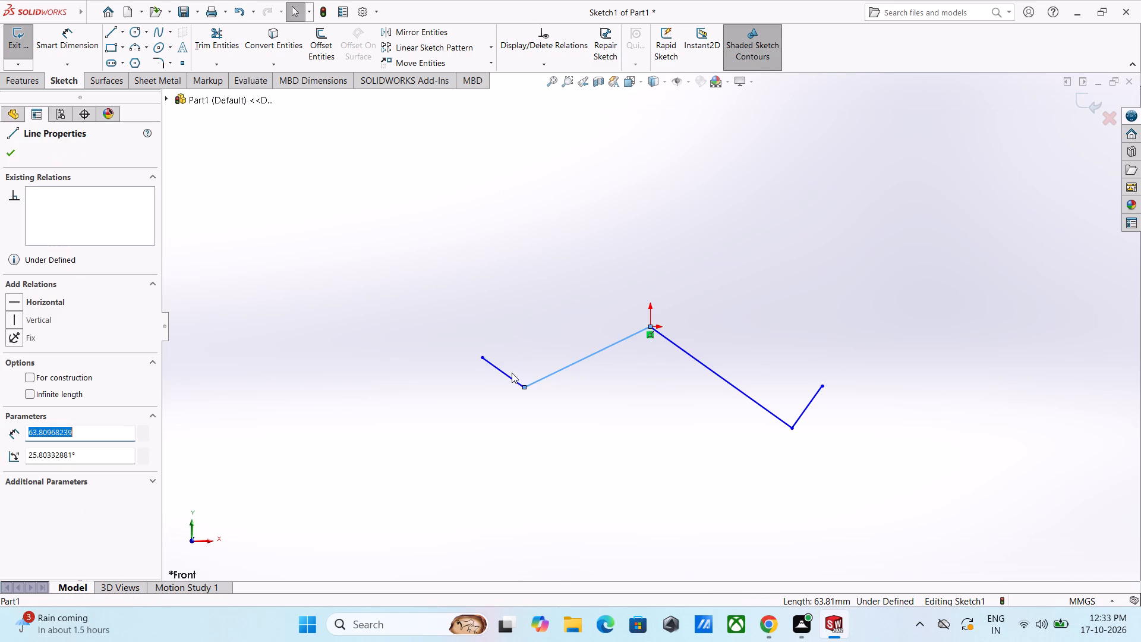
{"action": "left_click", "coordinate": [499, 370], "text": "ctrl"}
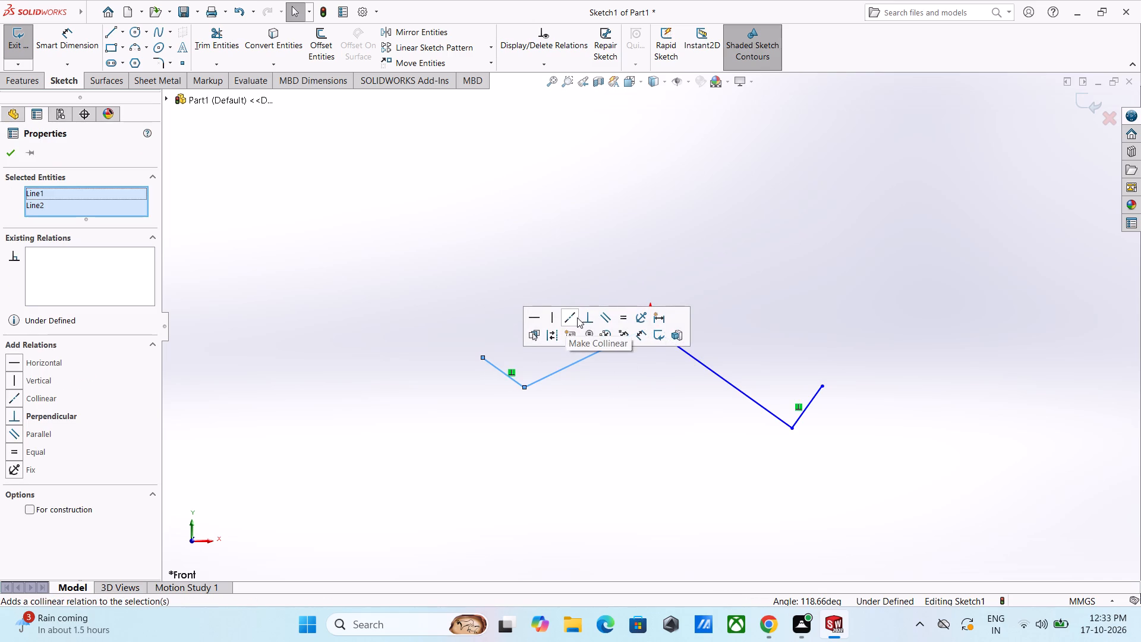
{"action": "left_click", "coordinate": [585, 320]}
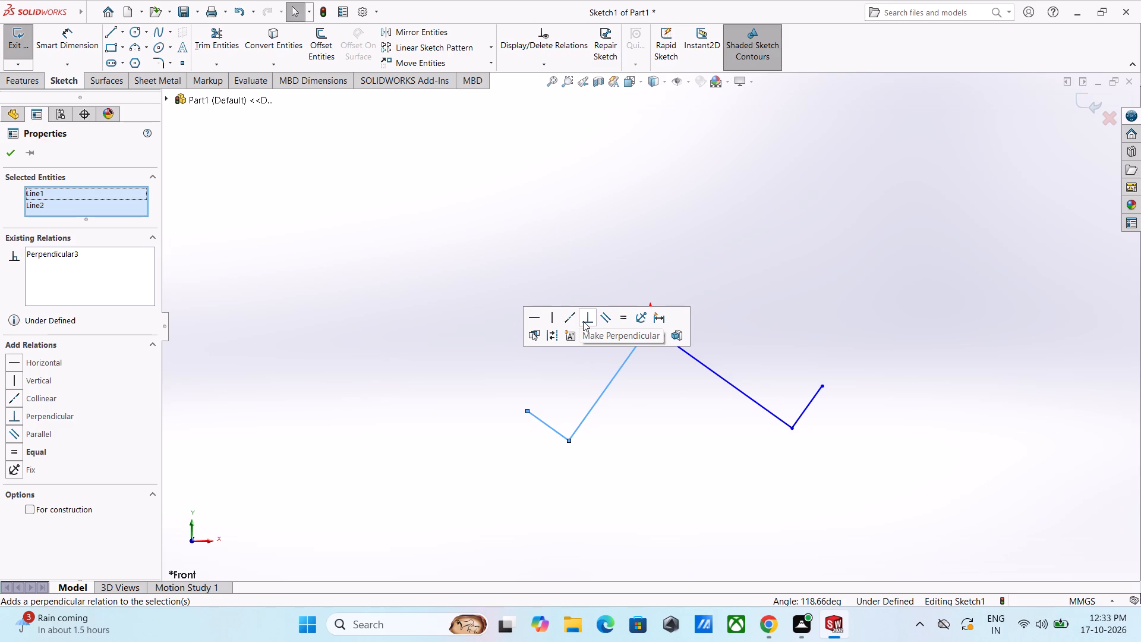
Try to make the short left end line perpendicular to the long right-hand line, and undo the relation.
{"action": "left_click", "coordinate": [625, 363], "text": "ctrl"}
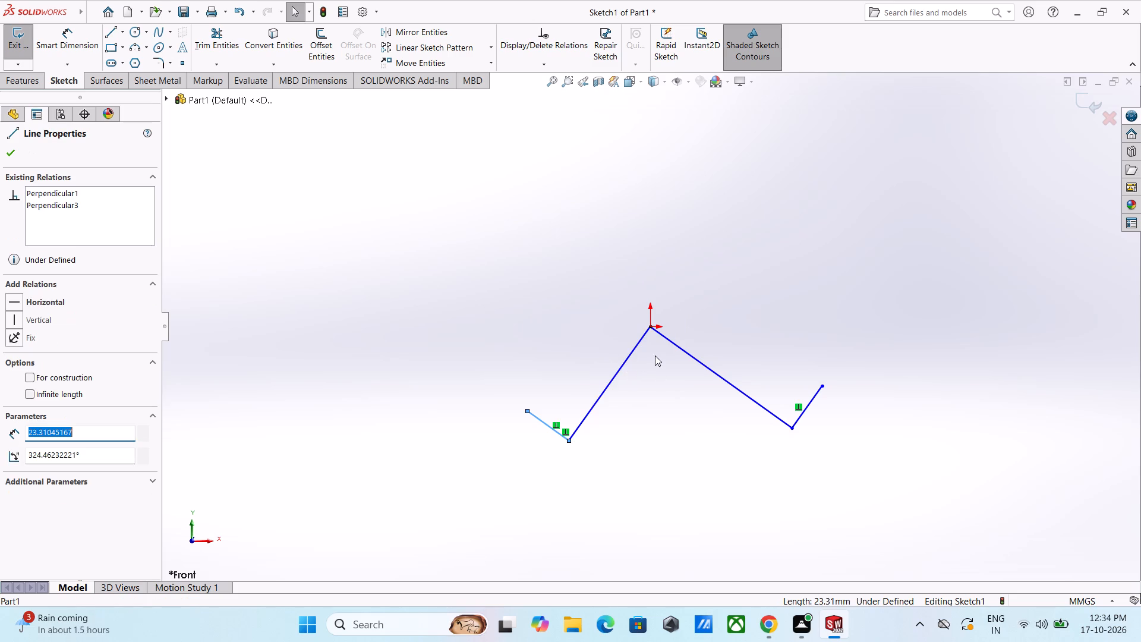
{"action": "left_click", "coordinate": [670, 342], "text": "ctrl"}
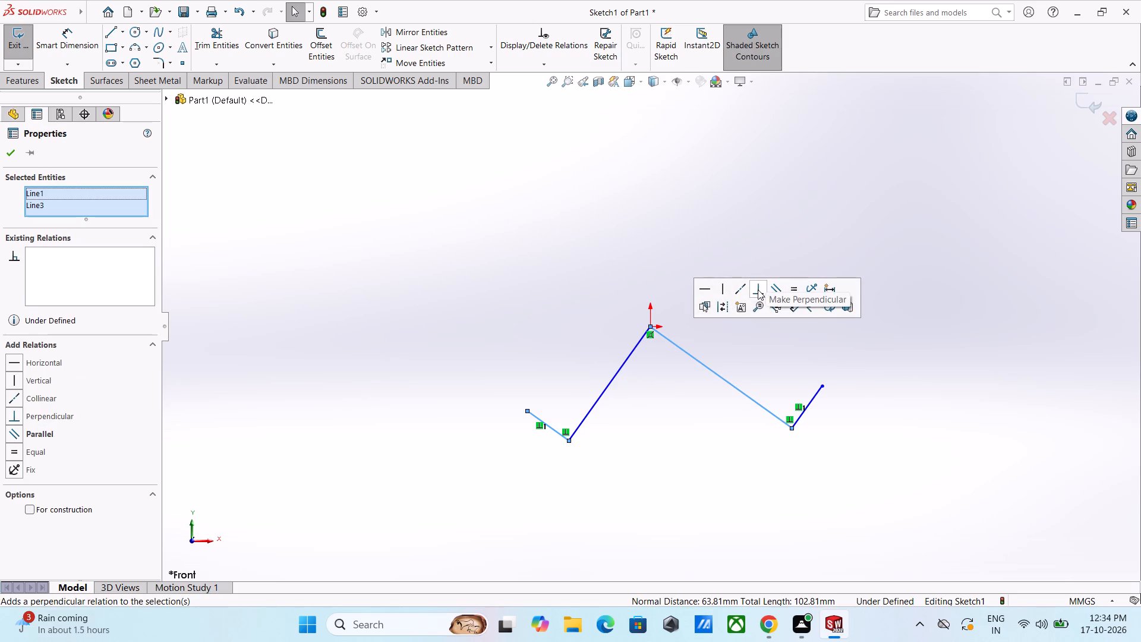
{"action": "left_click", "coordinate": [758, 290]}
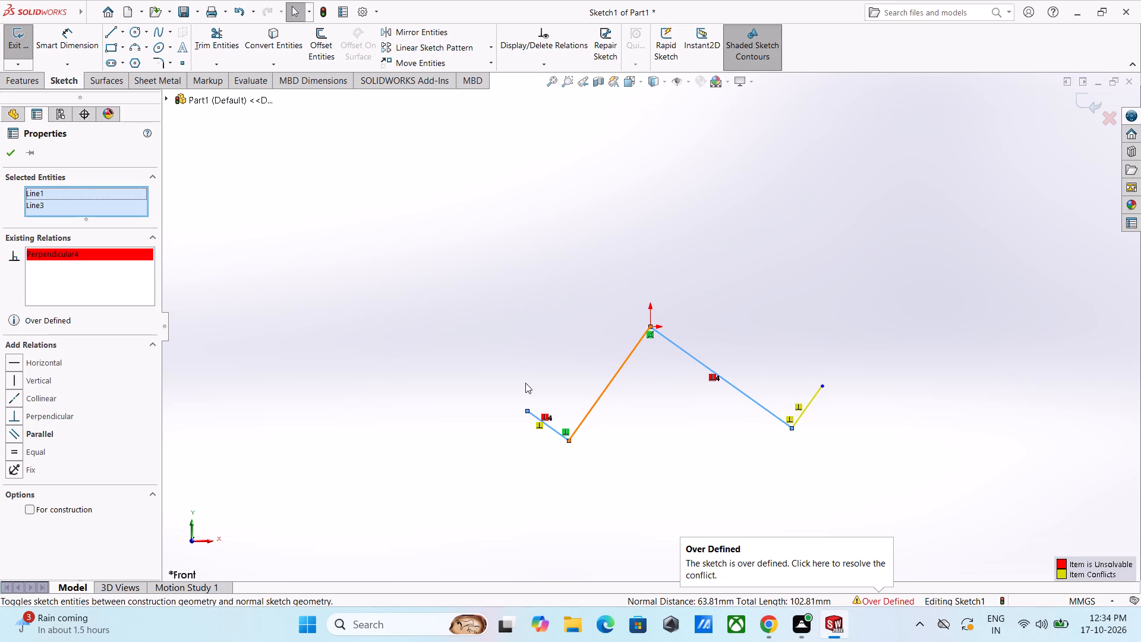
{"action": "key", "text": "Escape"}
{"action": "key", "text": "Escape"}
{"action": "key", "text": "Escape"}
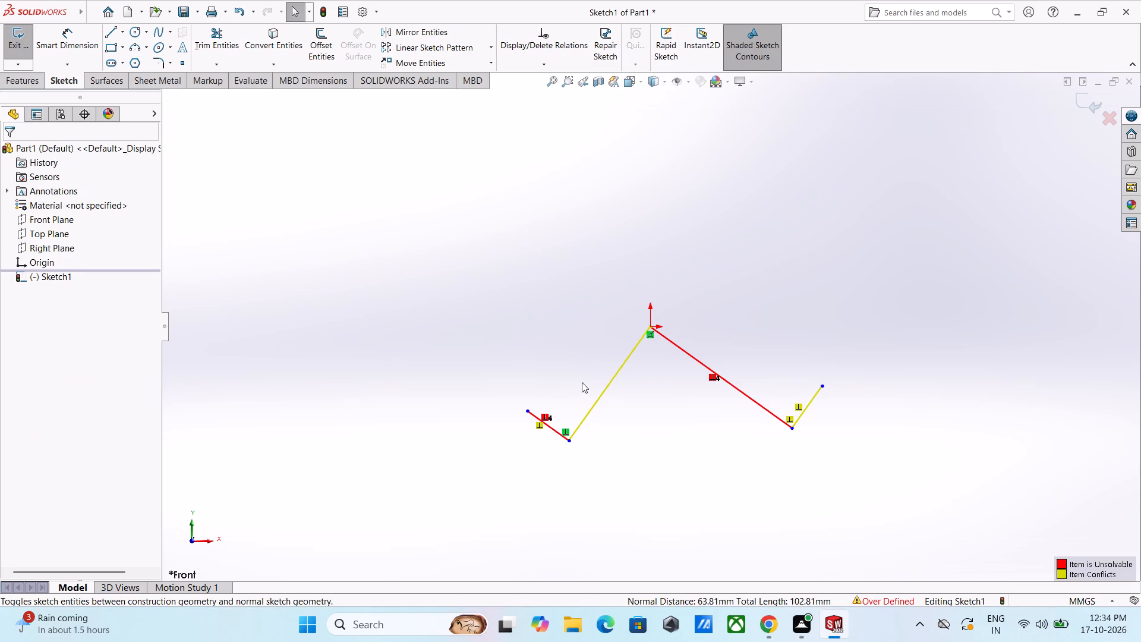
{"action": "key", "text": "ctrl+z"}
Adjust the slope of the long left-hand line freehand so the profile's two halves keep a balanced W shape.
{"action": "left_click_drag", "start_coordinate": [601, 392], "coordinate": [628, 408]}
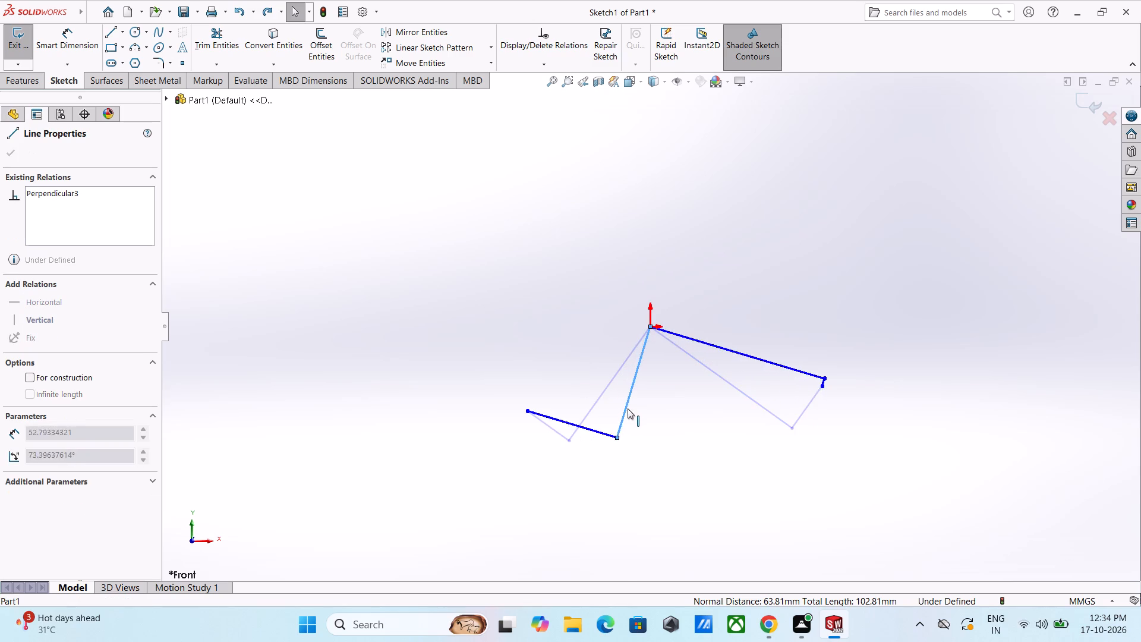
{"action": "left_click_drag", "start_coordinate": [628, 408], "coordinate": [582, 405]}
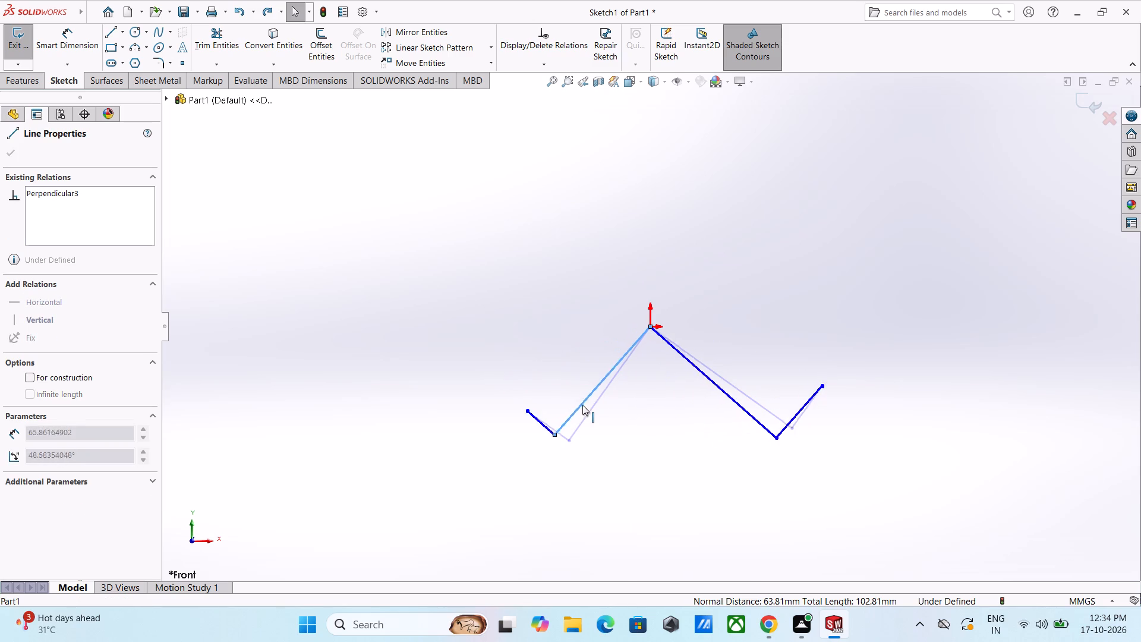
{"action": "left_click_drag", "start_coordinate": [582, 405], "coordinate": [582, 411]}
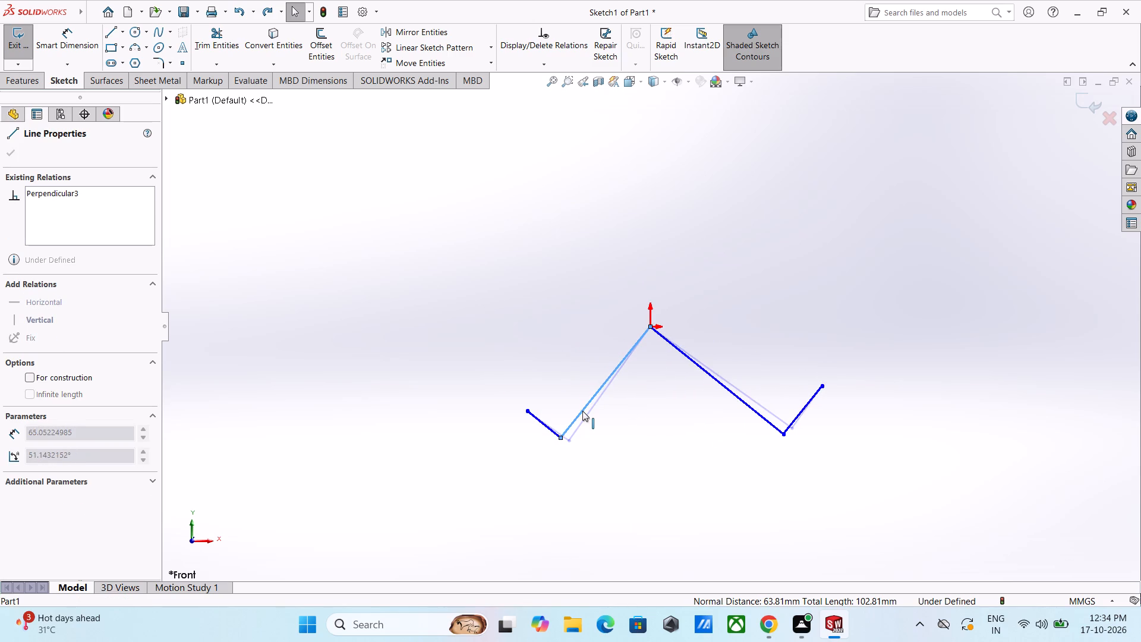
{"action": "left_click_drag", "start_coordinate": [582, 411], "coordinate": [589, 423]}
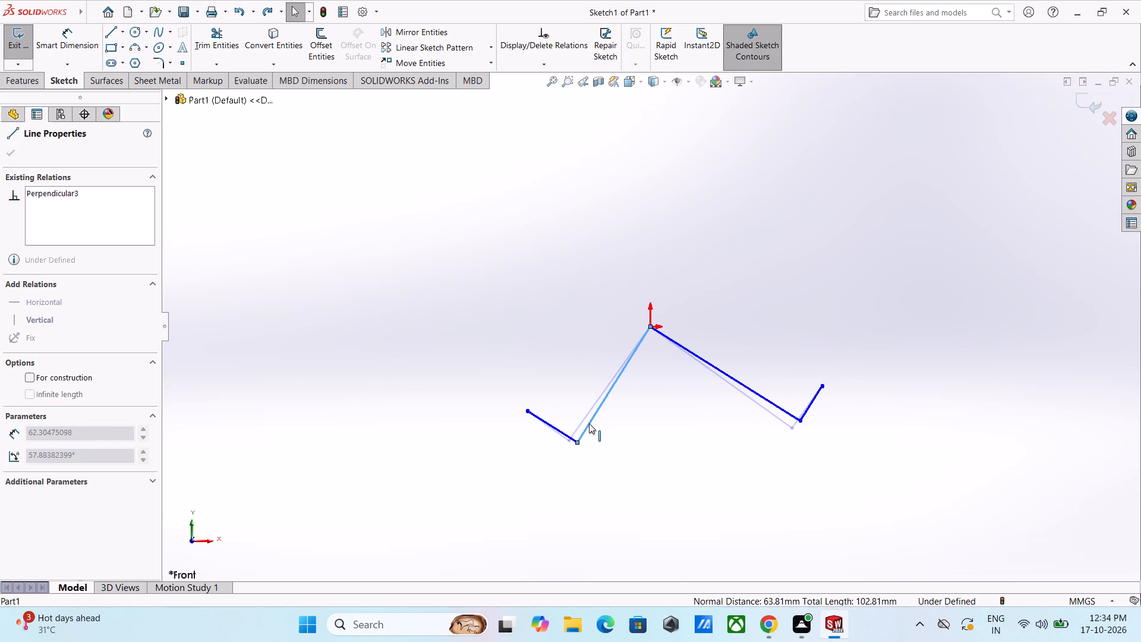
{"action": "left_click_drag", "start_coordinate": [589, 423], "coordinate": [586, 413]}
{"action": "left_click", "coordinate": [539, 281]}
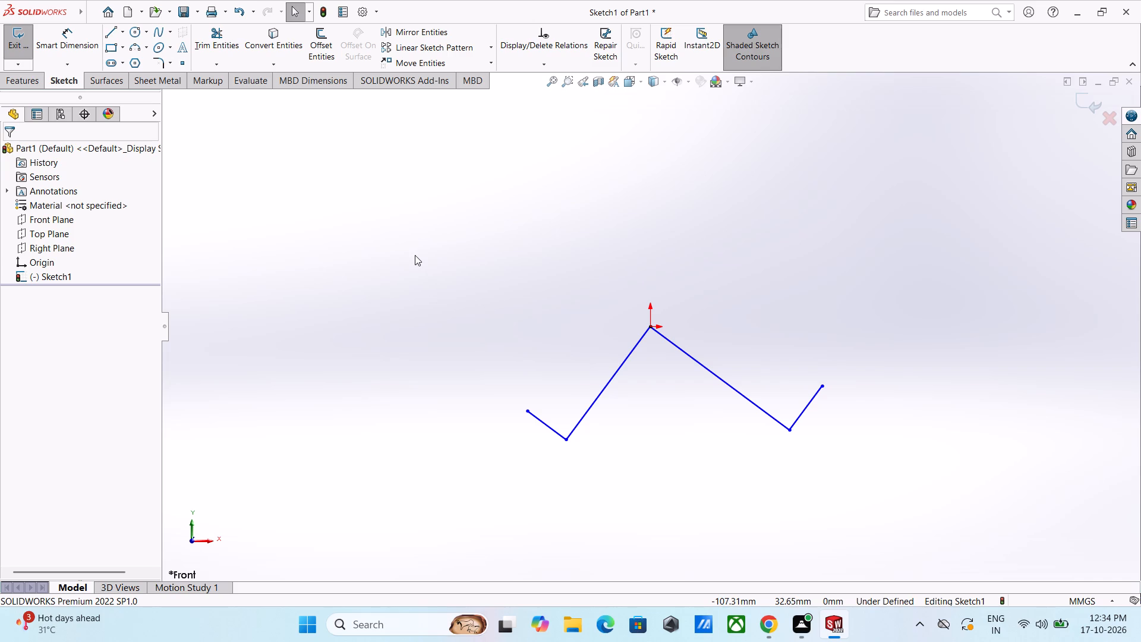
Make the two short end lines of the profile equal in length.
{"action": "left_click", "coordinate": [547, 424], "text": "ctrl"}
{"action": "left_click", "coordinate": [814, 399], "text": "ctrl"}
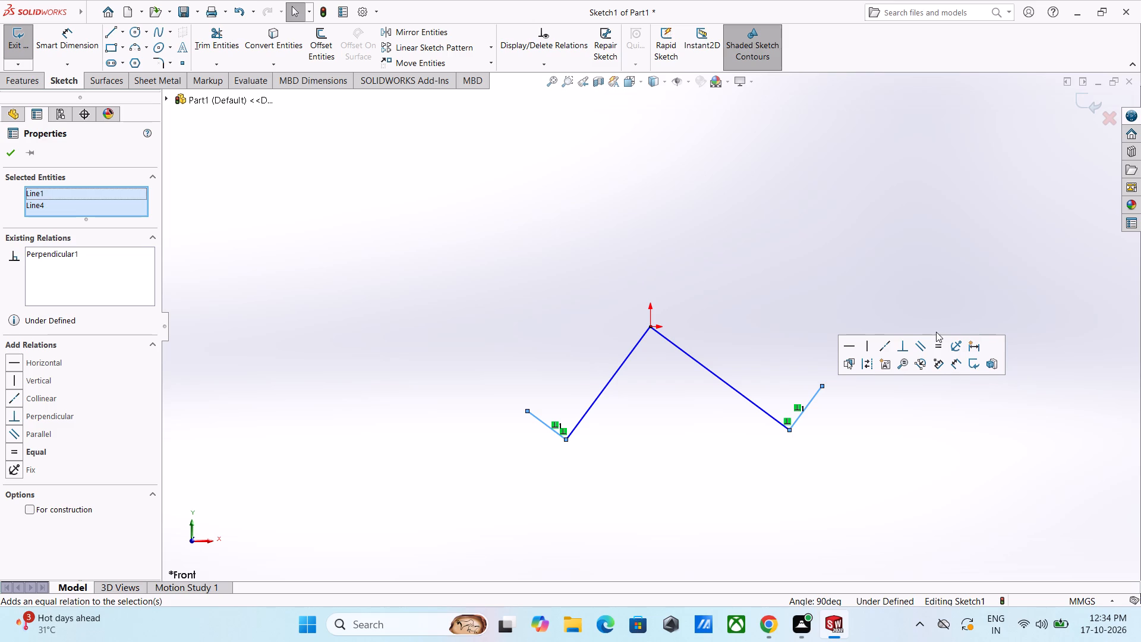
{"action": "right_click", "coordinate": [854, 332]}
{"action": "left_click", "coordinate": [952, 300]}
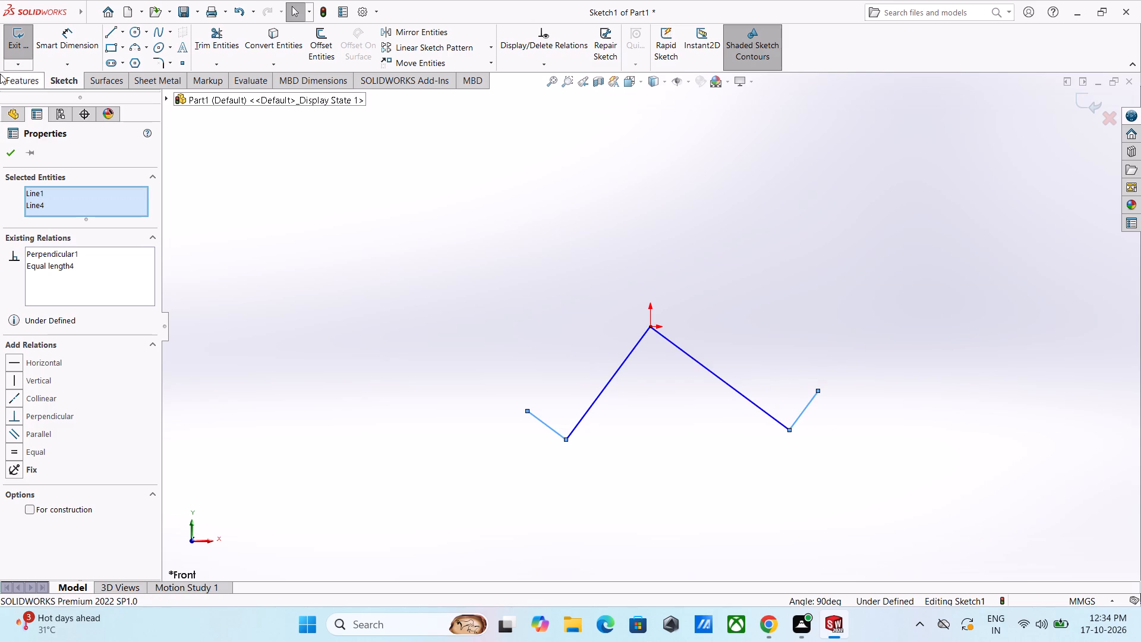
Sketch a vertical centerline about 110 mm long passing through the origin at the profile's apex.
{"action": "left_click", "coordinate": [125, 30]}
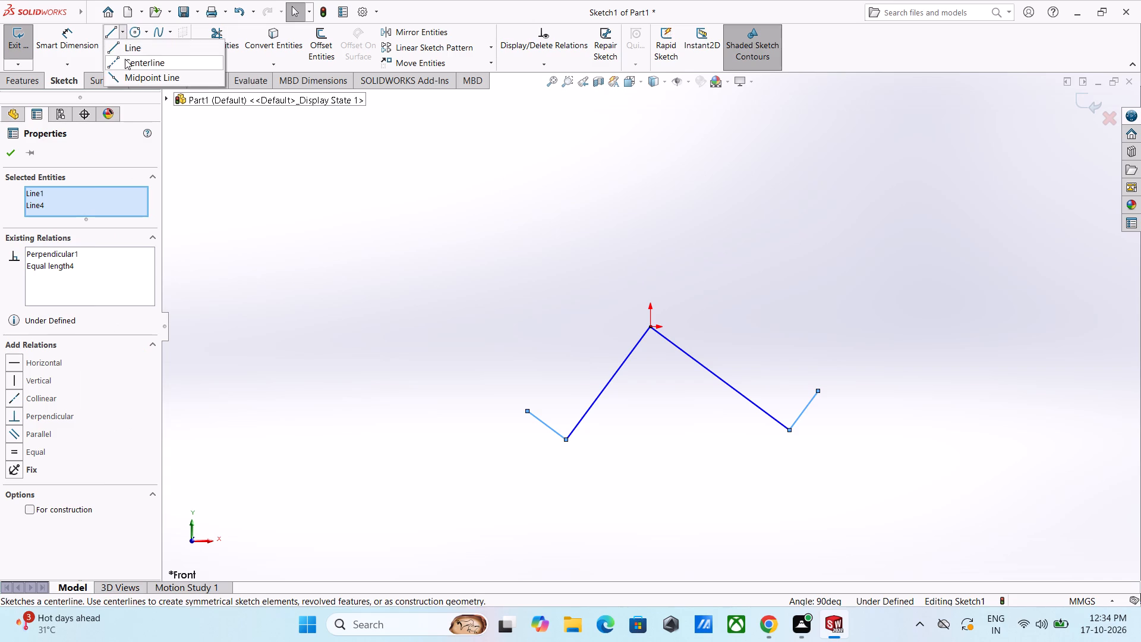
{"action": "left_click", "coordinate": [125, 59]}
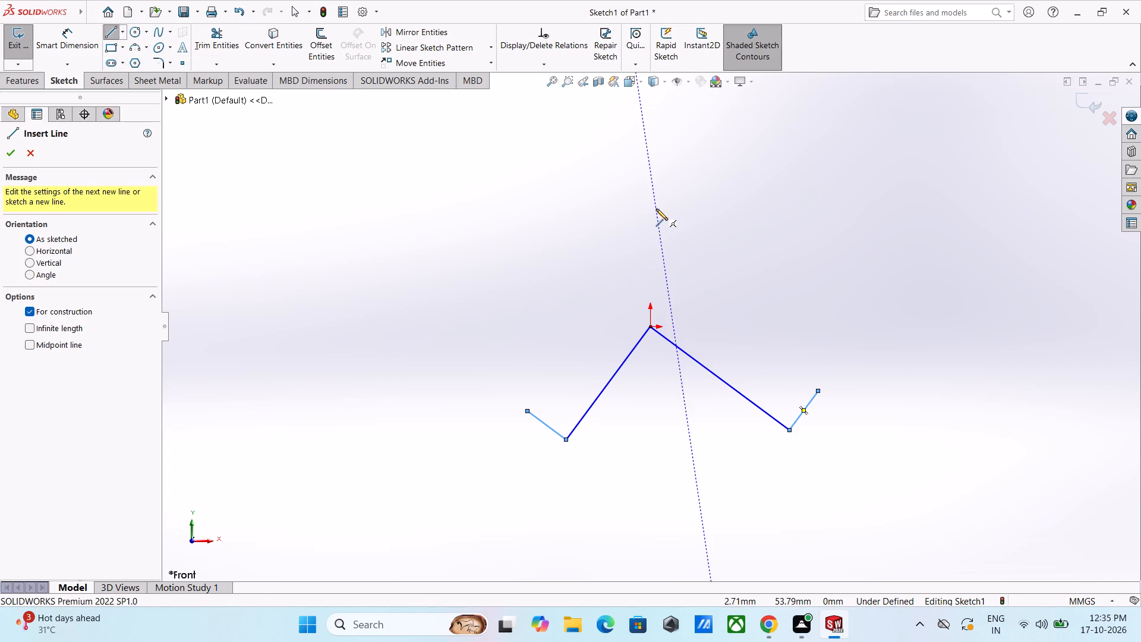
{"action": "left_click", "coordinate": [650, 210]}
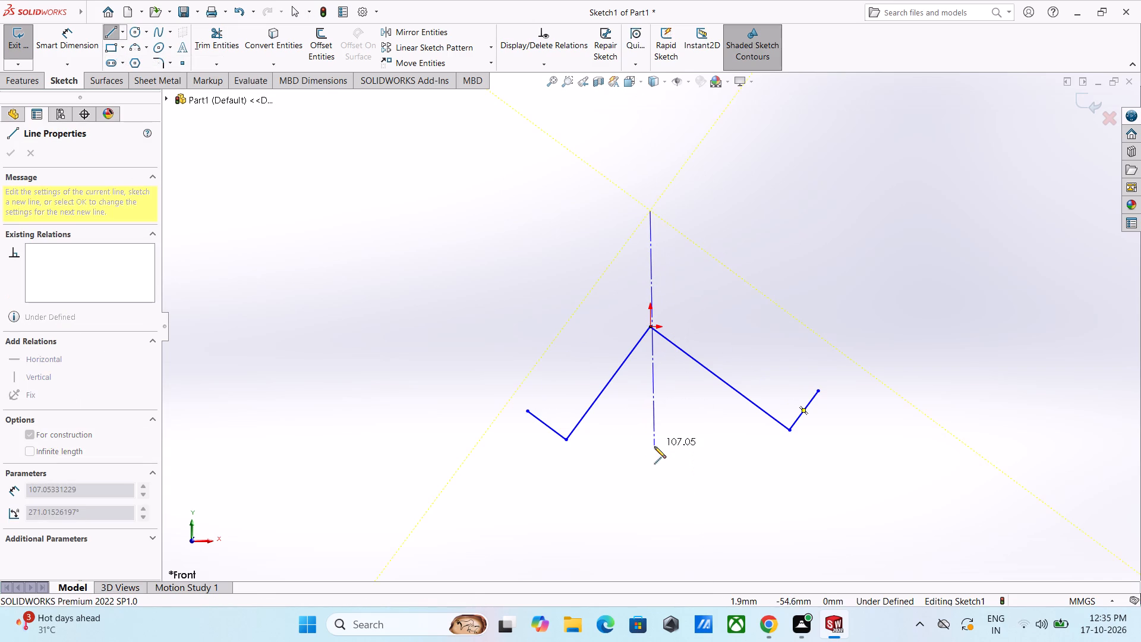
{"action": "left_click", "coordinate": [652, 453]}
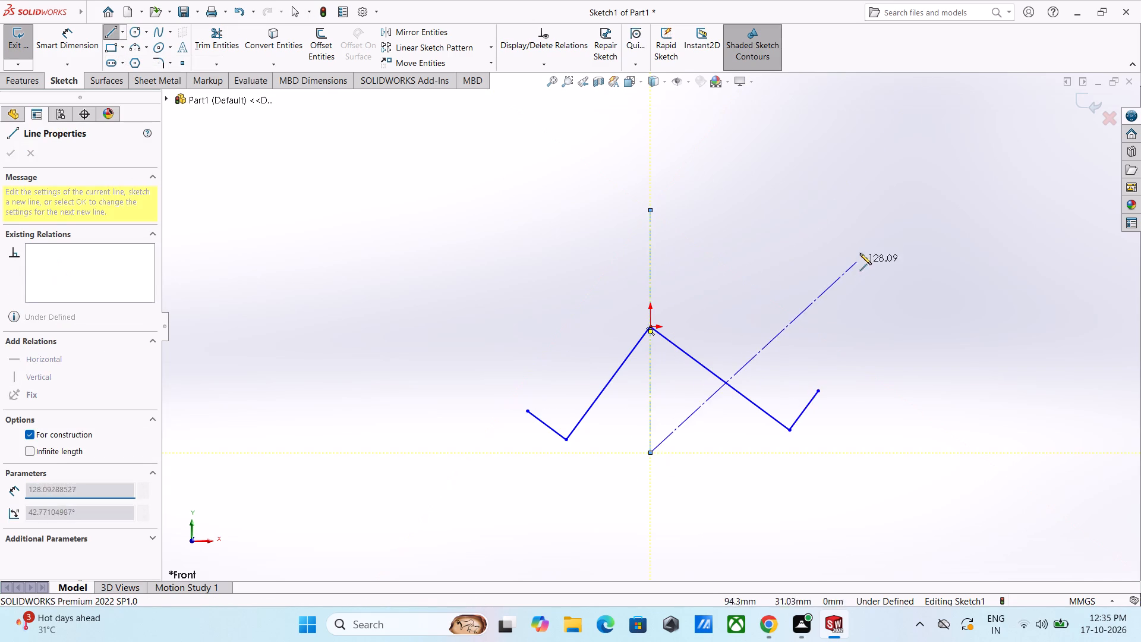
{"action": "key", "text": "Escape"}
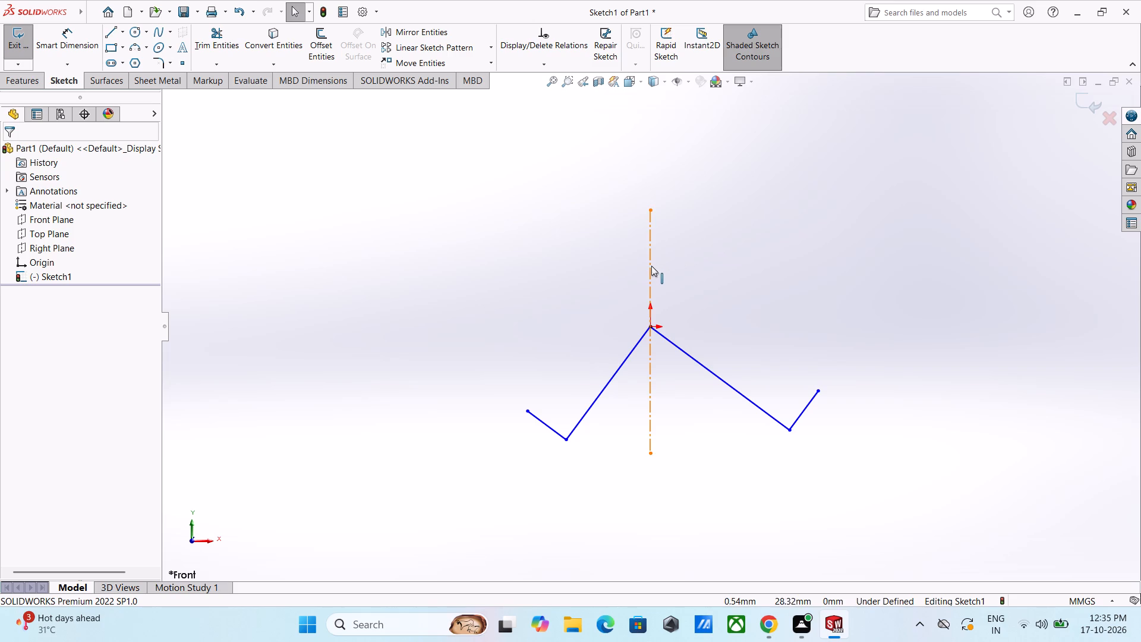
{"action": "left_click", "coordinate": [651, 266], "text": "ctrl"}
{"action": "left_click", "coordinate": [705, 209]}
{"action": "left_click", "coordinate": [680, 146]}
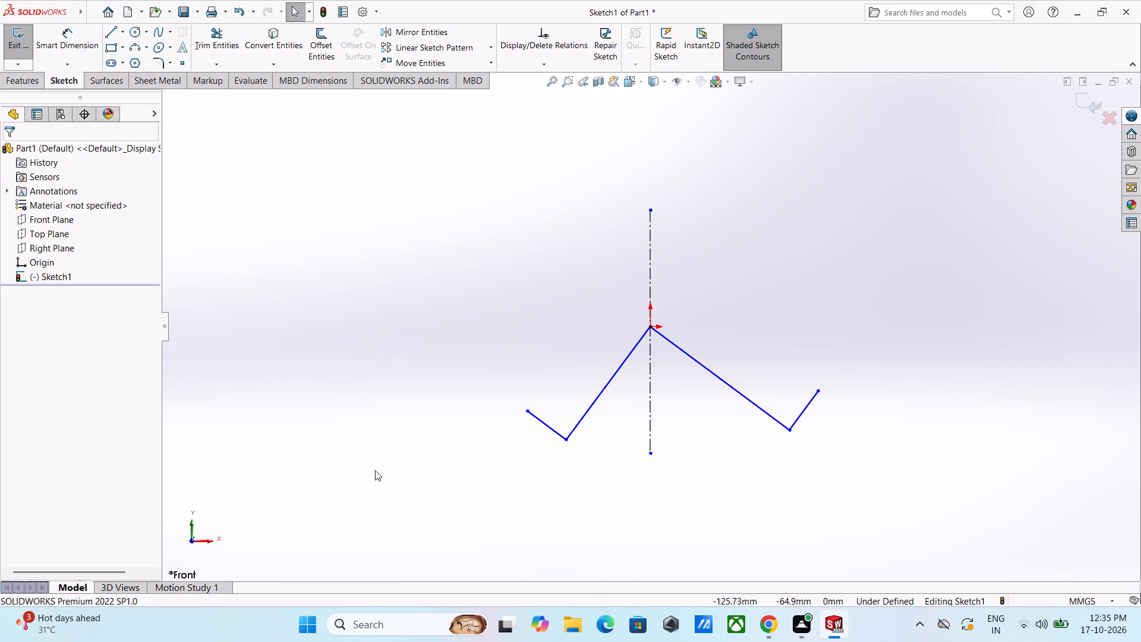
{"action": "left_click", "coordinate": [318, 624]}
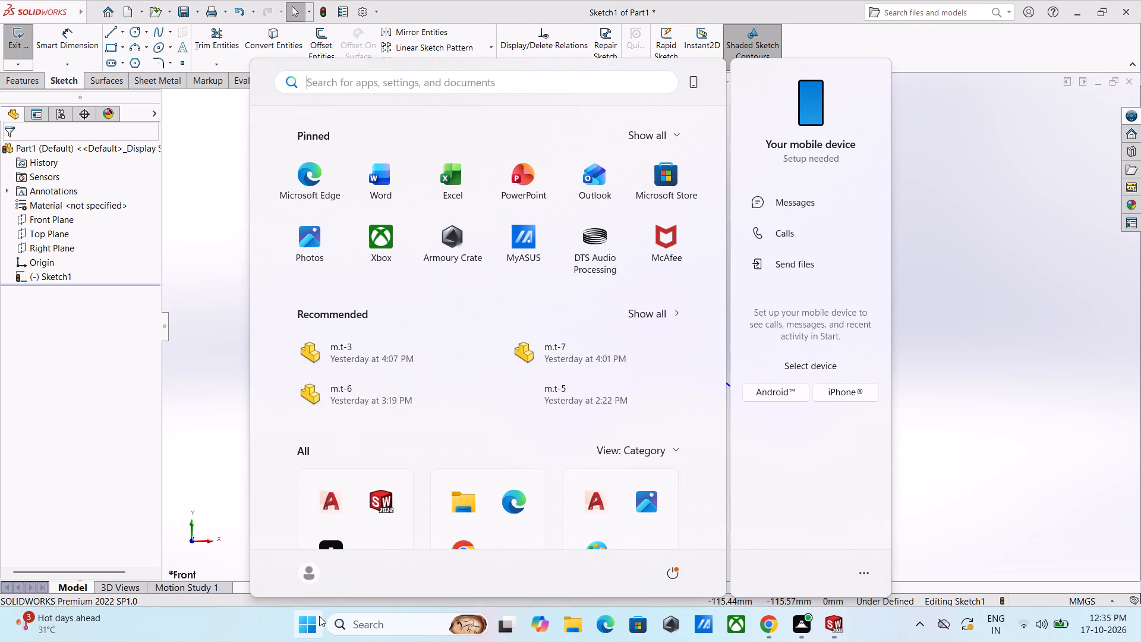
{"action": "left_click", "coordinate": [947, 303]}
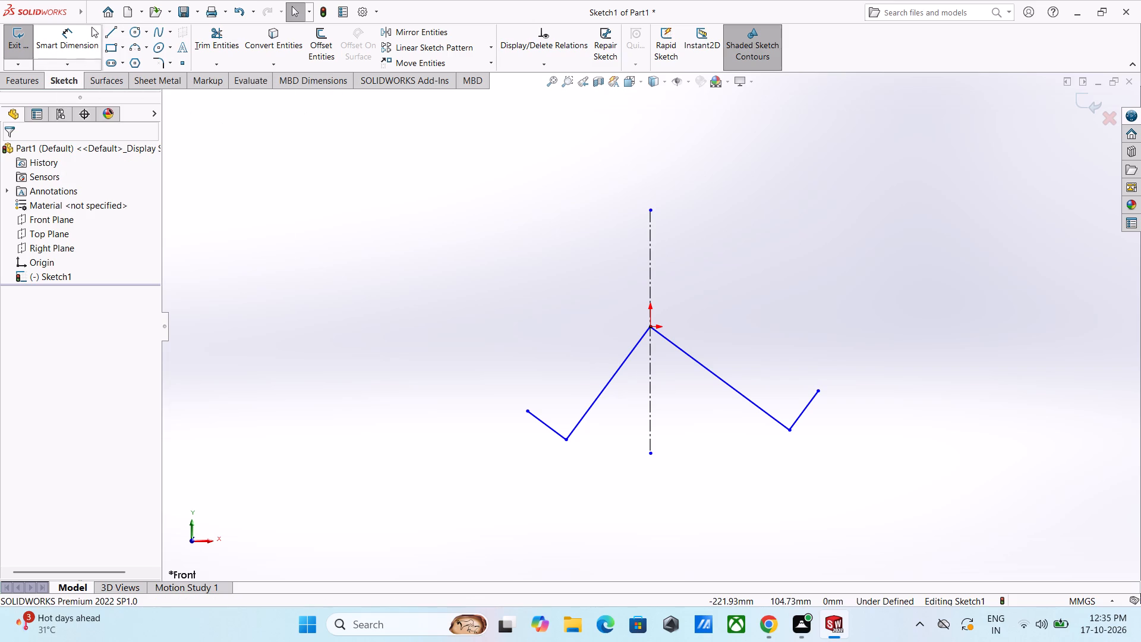
Dimension the short right-hand end line of the profile to 10 mm.
{"action": "left_click", "coordinate": [92, 43]}
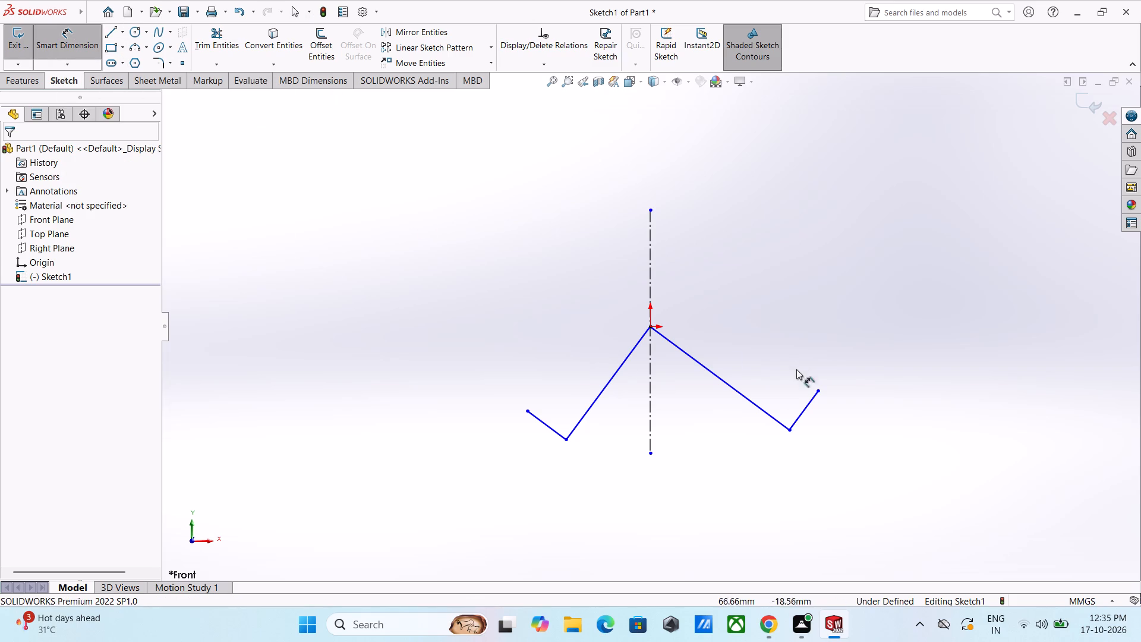
{"action": "left_click", "coordinate": [799, 416]}
{"action": "left_click", "coordinate": [833, 433]}
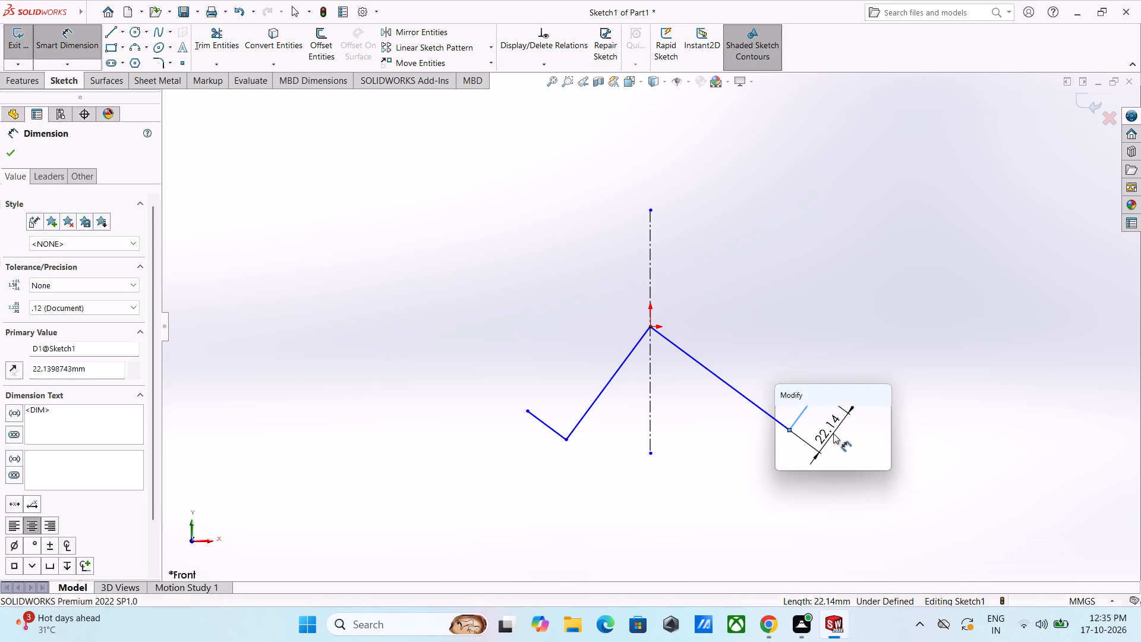
{"action": "type", "text": "10"}
{"action": "key", "text": "Return"}
{"action": "key", "text": "Return"}
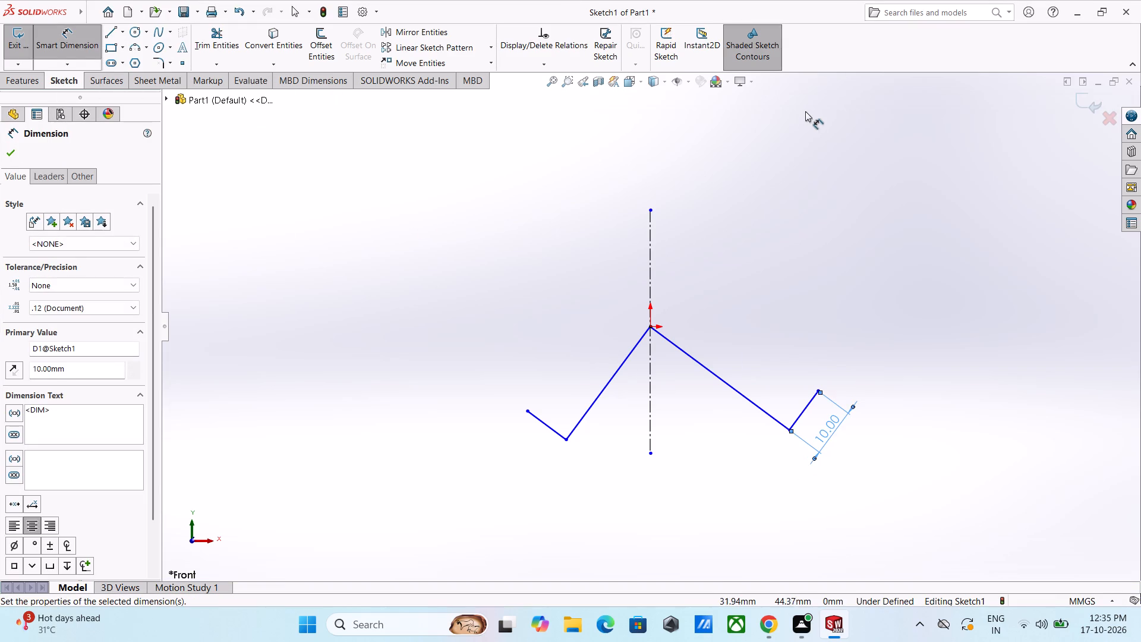
Dimension the overall horizontal width between the profile's two outer endpoints to 100.30 mm.
{"action": "left_click", "coordinate": [528, 411]}
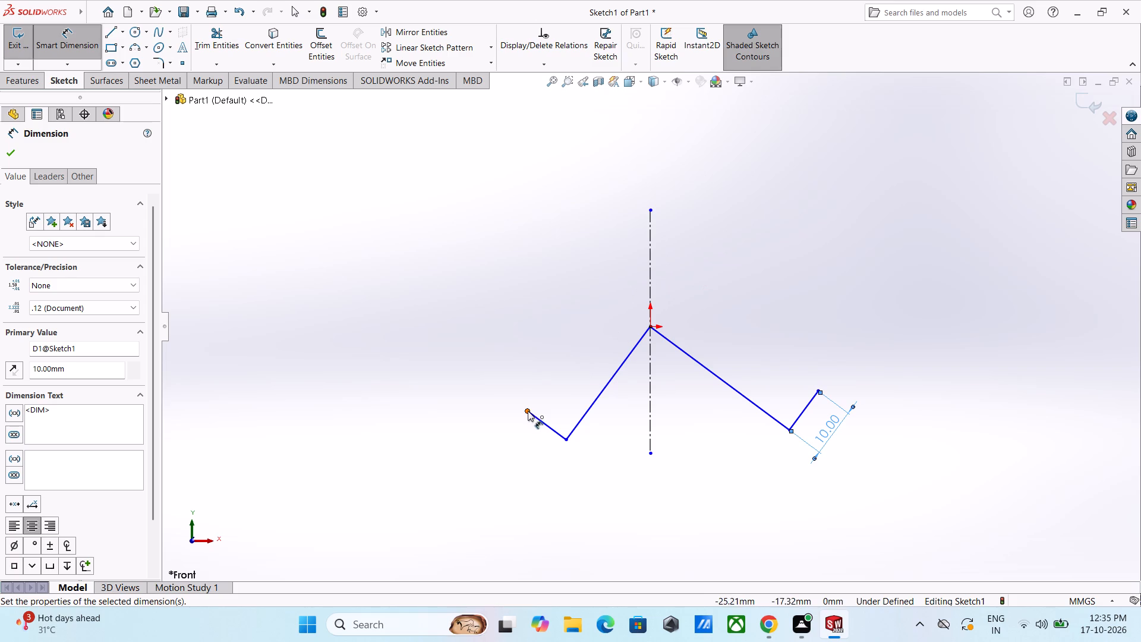
{"action": "left_click_drag", "start_coordinate": [817, 391], "coordinate": [815, 383]}
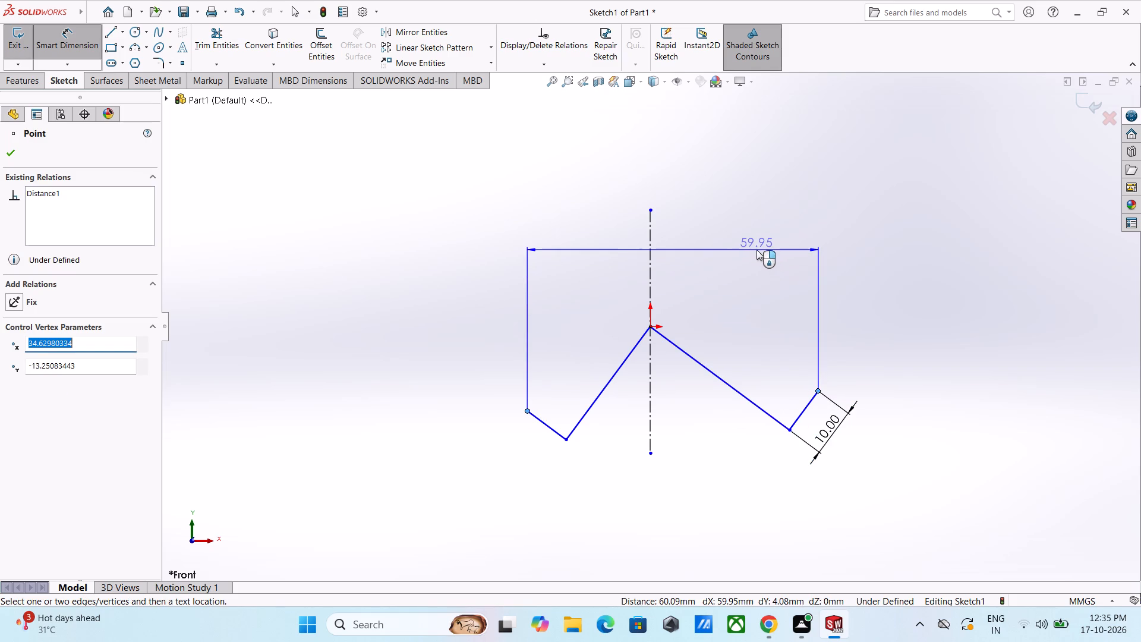
{"action": "left_click", "coordinate": [679, 237]}
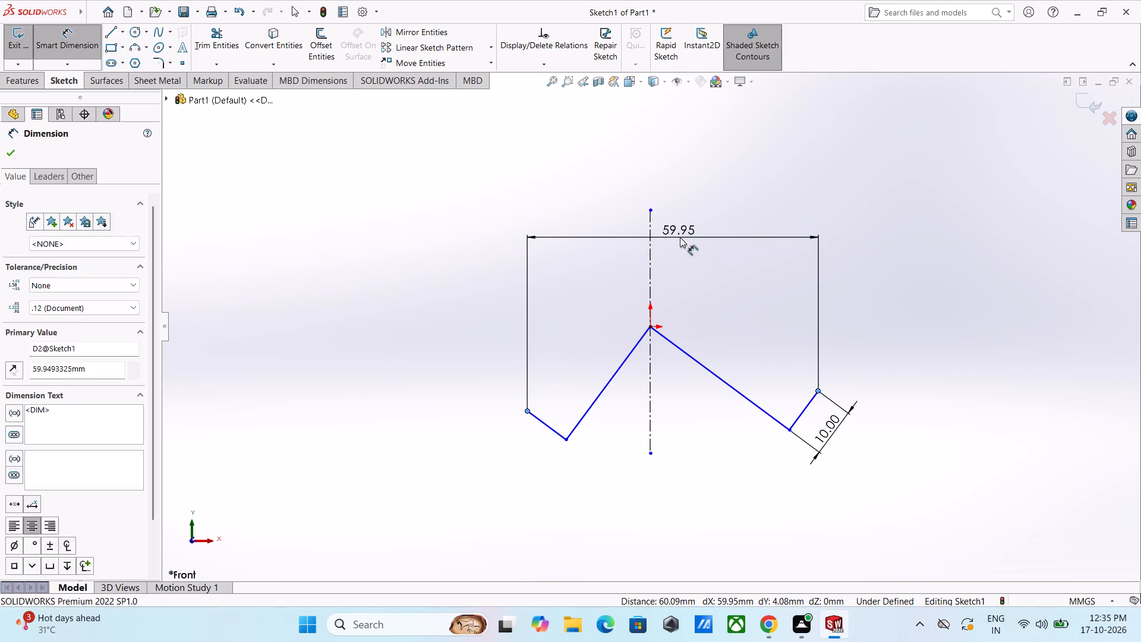
{"action": "type", "text": "100.30"}
{"action": "key", "text": "Return"}
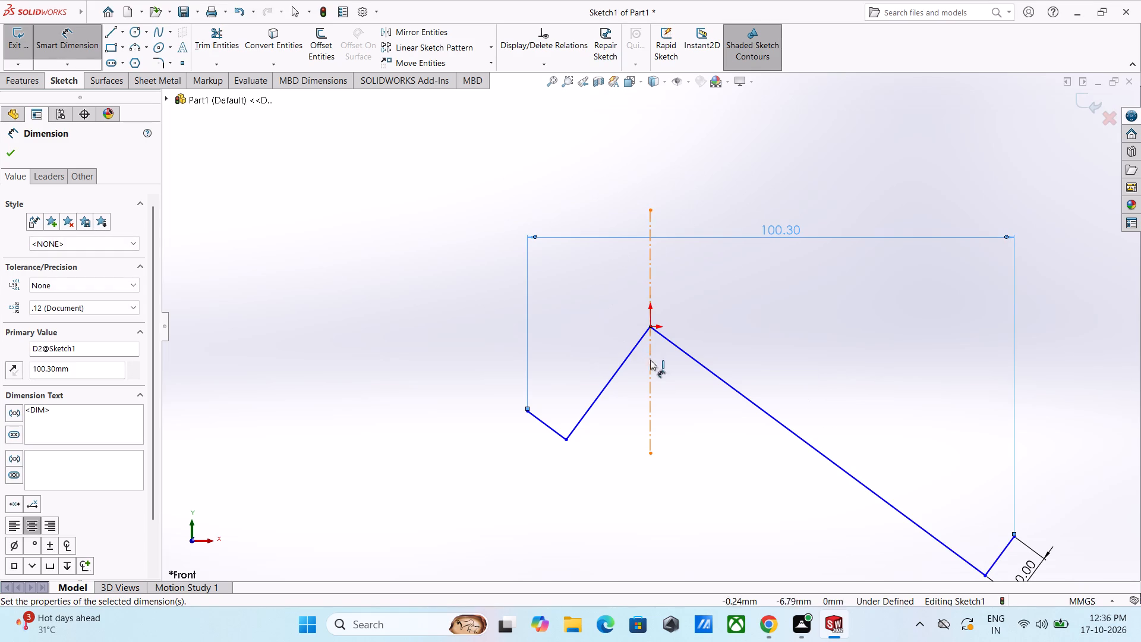
Dimension the horizontal distance from the origin apex to the right-hand outer endpoint as 100.30/2.
{"action": "left_click", "coordinate": [650, 329]}
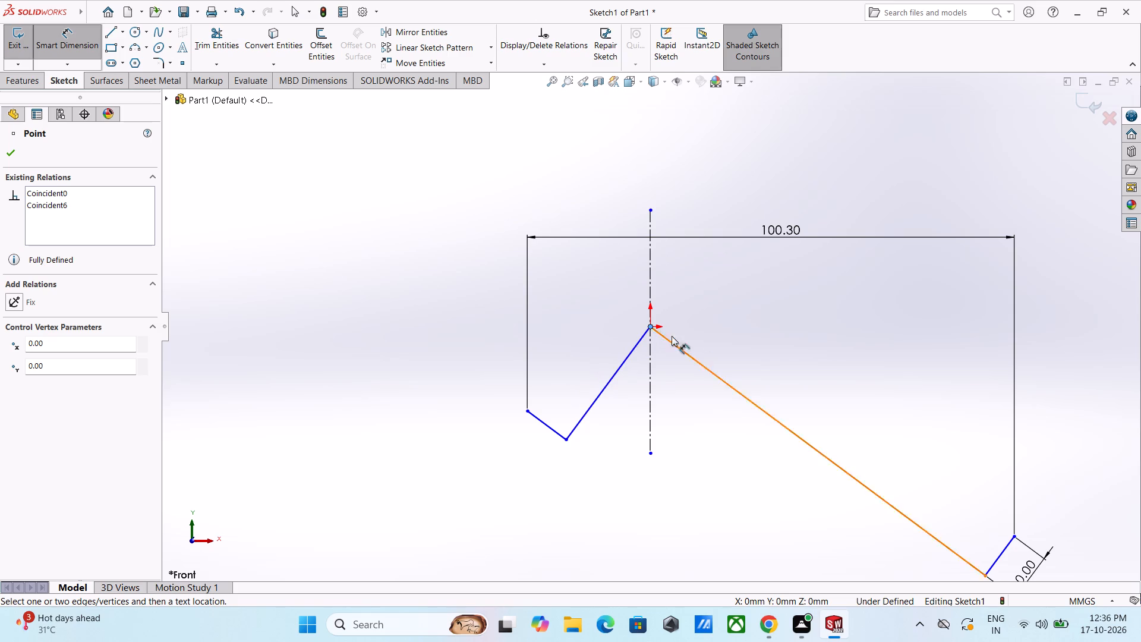
{"action": "key", "text": "Escape"}
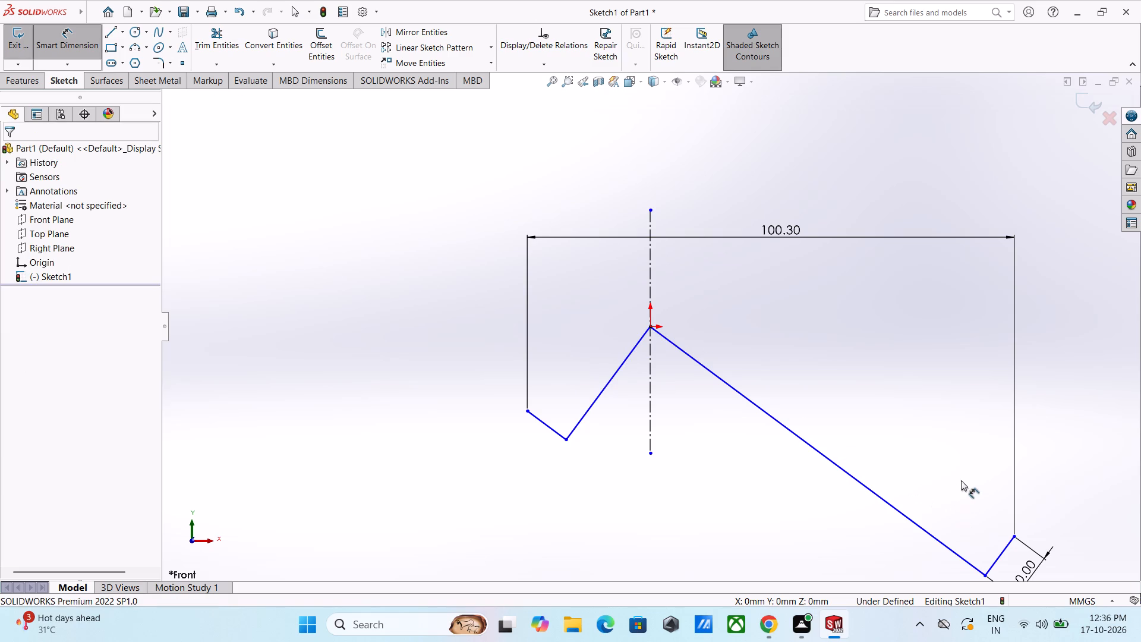
{"action": "left_click", "coordinate": [650, 329], "text": "ctrl"}
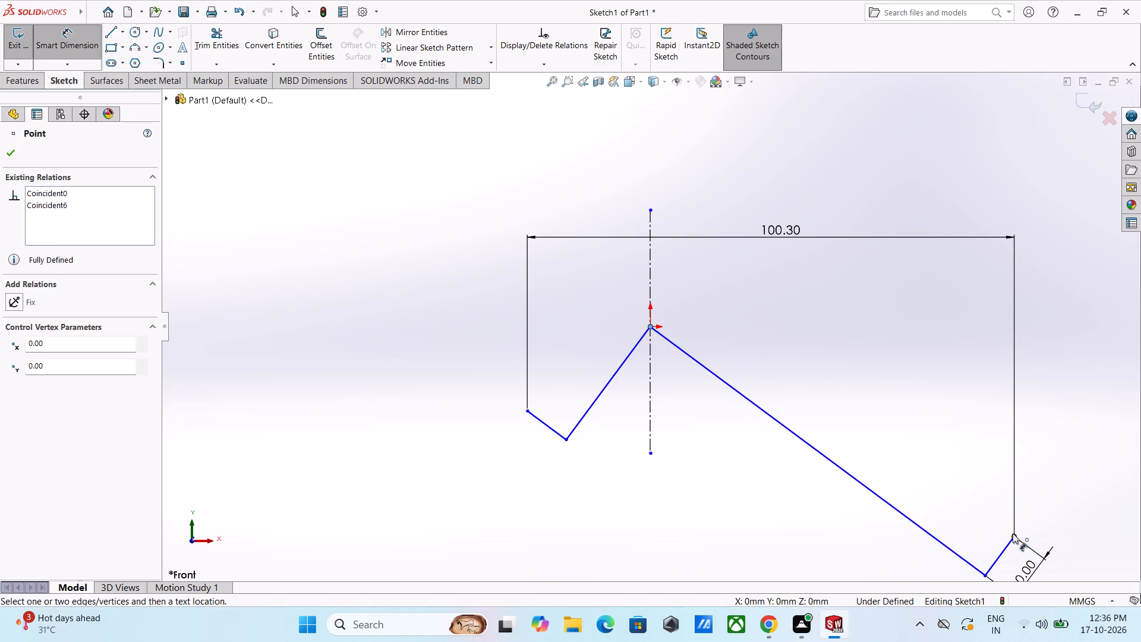
{"action": "left_click", "coordinate": [1016, 537], "text": "ctrl"}
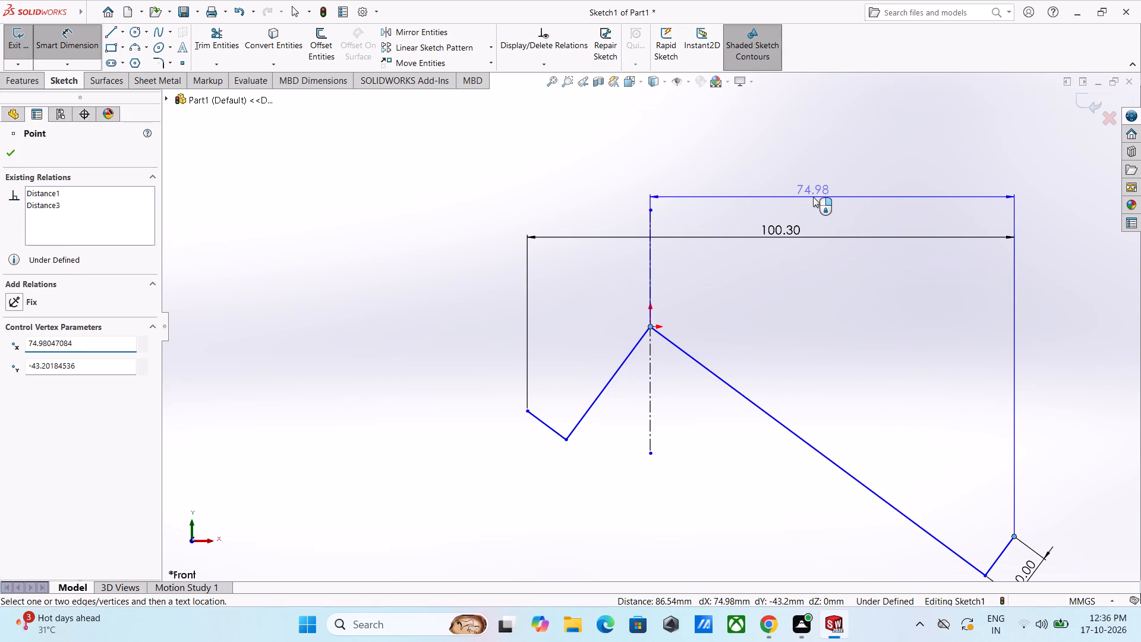
{"action": "left_click", "coordinate": [813, 197]}
{"action": "type", "text": "21"}
{"action": "key", "text": "BackSpace"}
{"action": "key", "text": "BackSpace"}
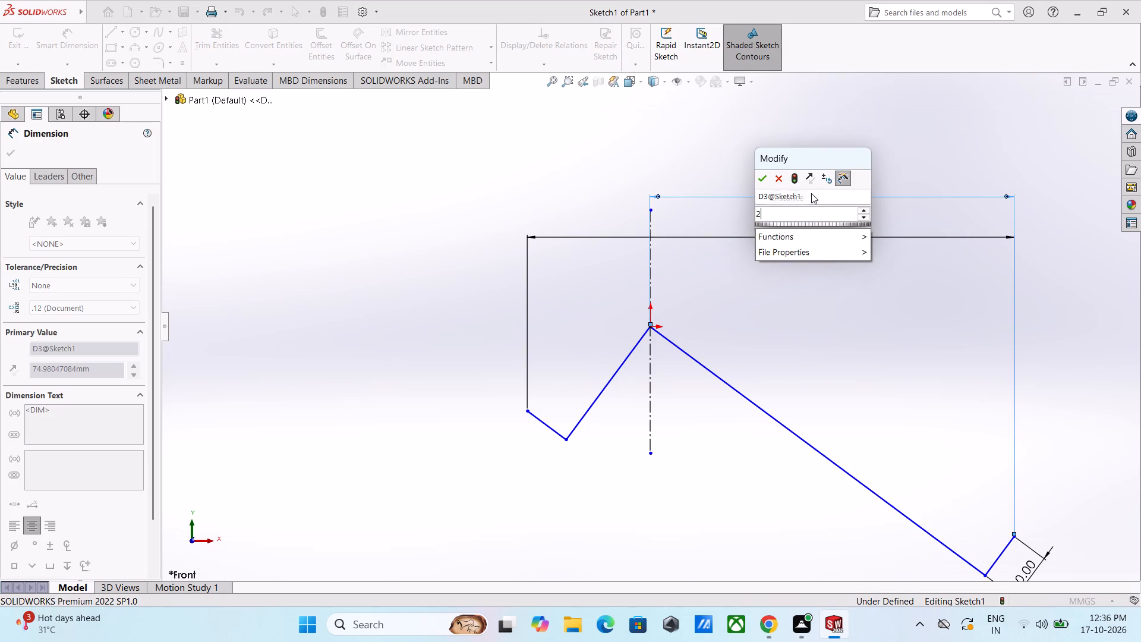
{"action": "type", "text": "100"}
{"action": "key", "text": "period"}
{"action": "type", "text": "30/"}
{"action": "key", "text": "2"}
{"action": "key", "text": "Return"}
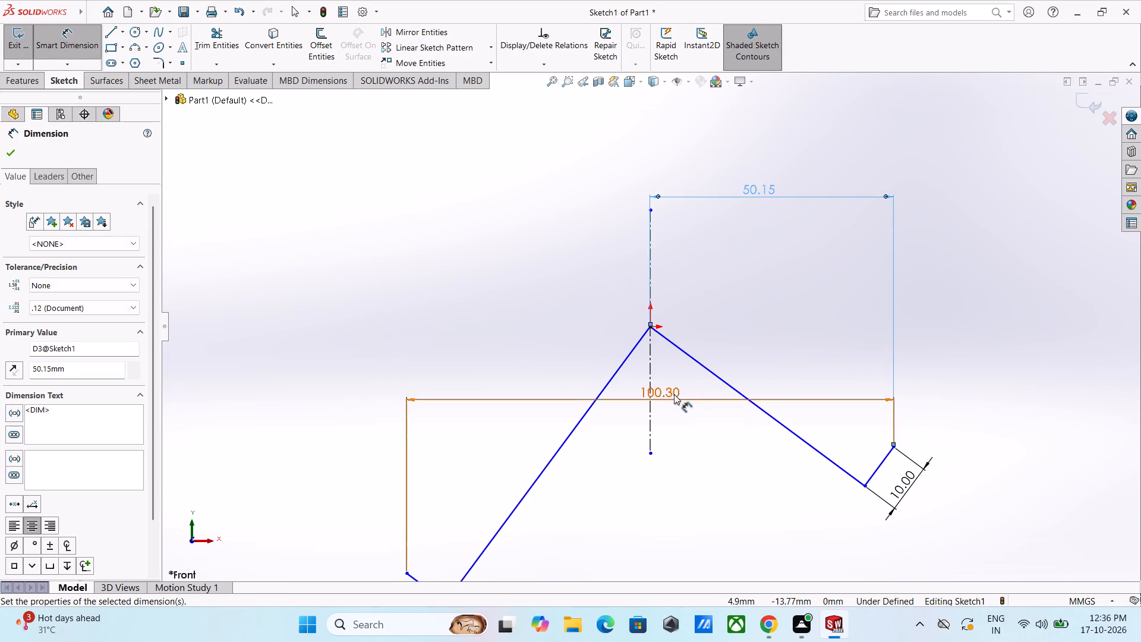
Reposition the 100.30 mm overall width dimension above the 50.15 mm dimension.
{"action": "left_click_drag", "start_coordinate": [658, 395], "coordinate": [686, 162]}
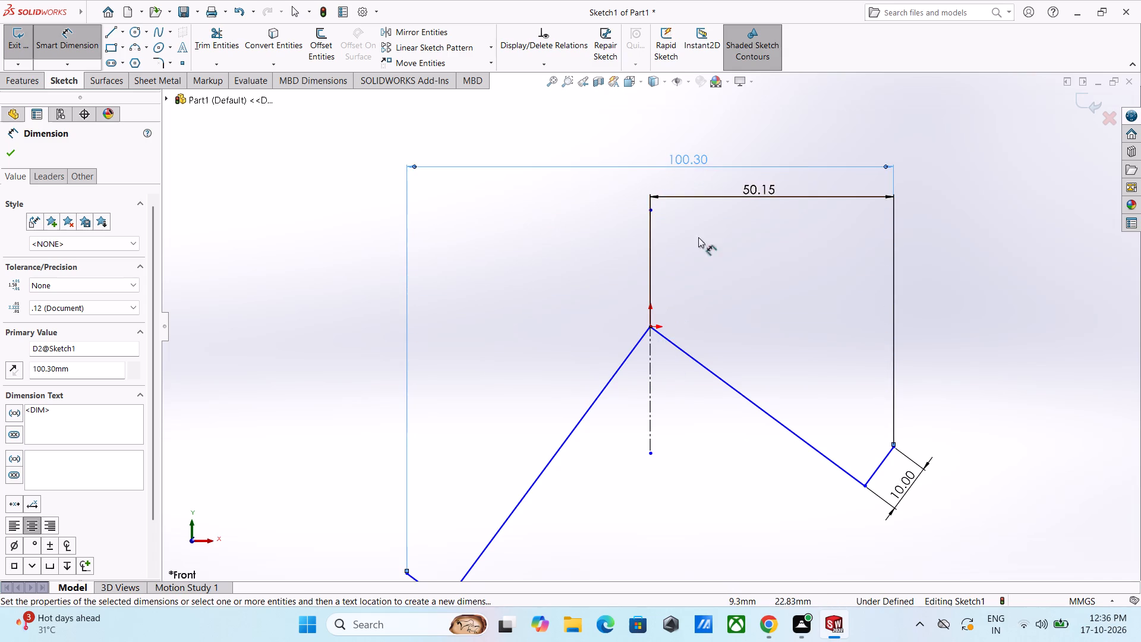
{"action": "scroll", "coordinate": [681, 322], "scroll_direction": "up", "scroll_amount": 2}
{"action": "key", "text": "Escape"}
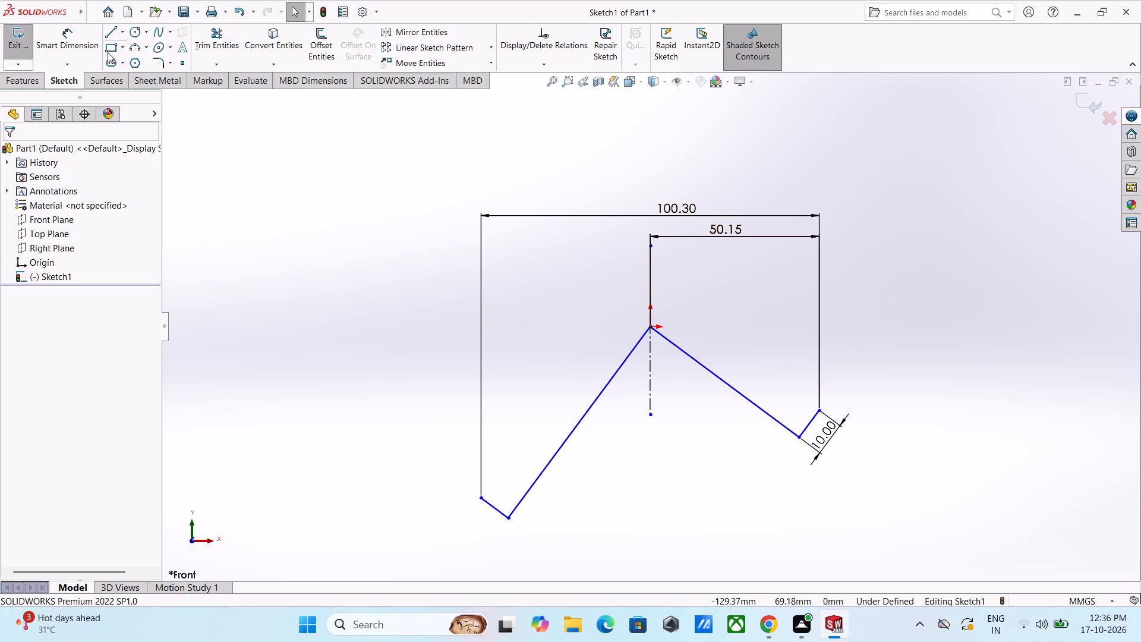
Add a horizontal relation between the profile's two lower corner points.
{"action": "left_click", "coordinate": [505, 517], "text": "ctrl"}
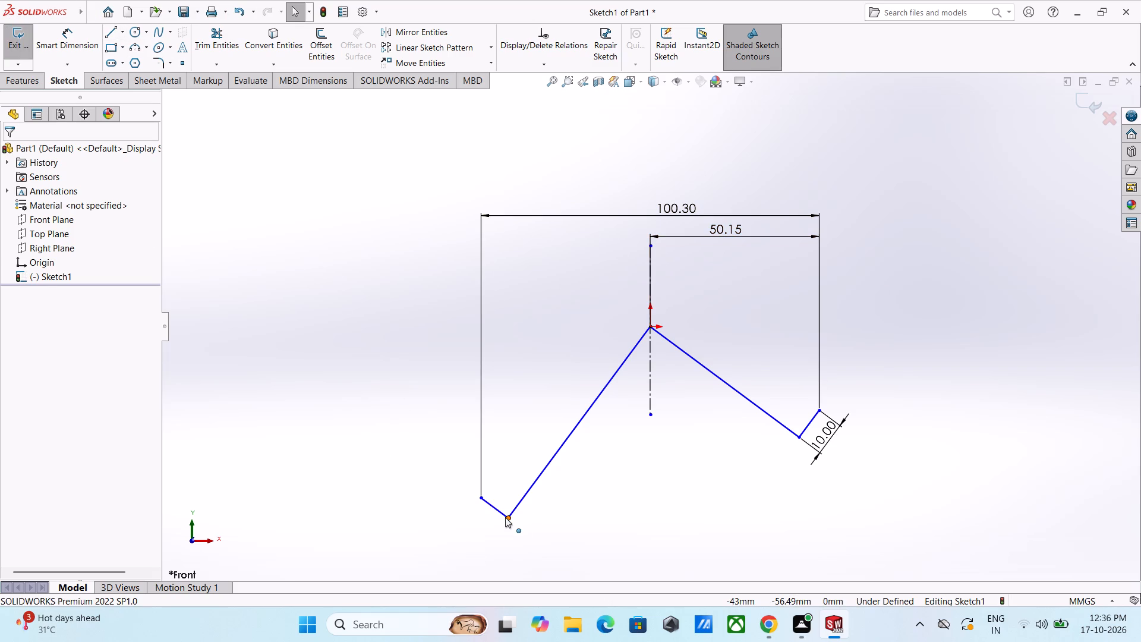
{"action": "left_click", "coordinate": [802, 440], "text": "ctrl"}
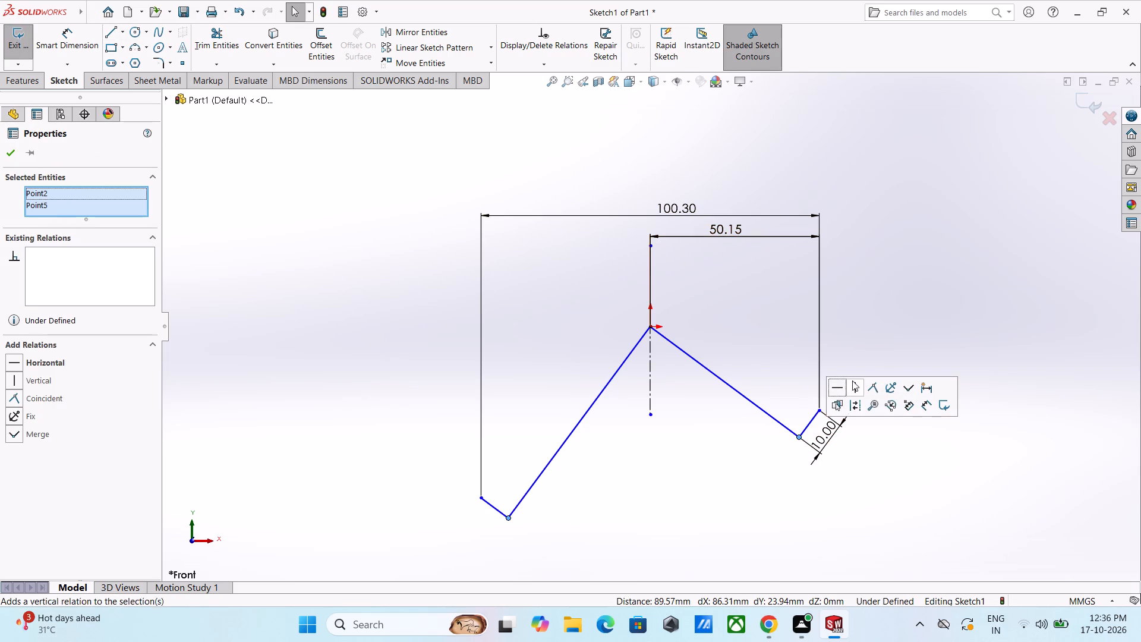
{"action": "left_click", "coordinate": [835, 393]}
{"action": "key", "text": "Escape"}
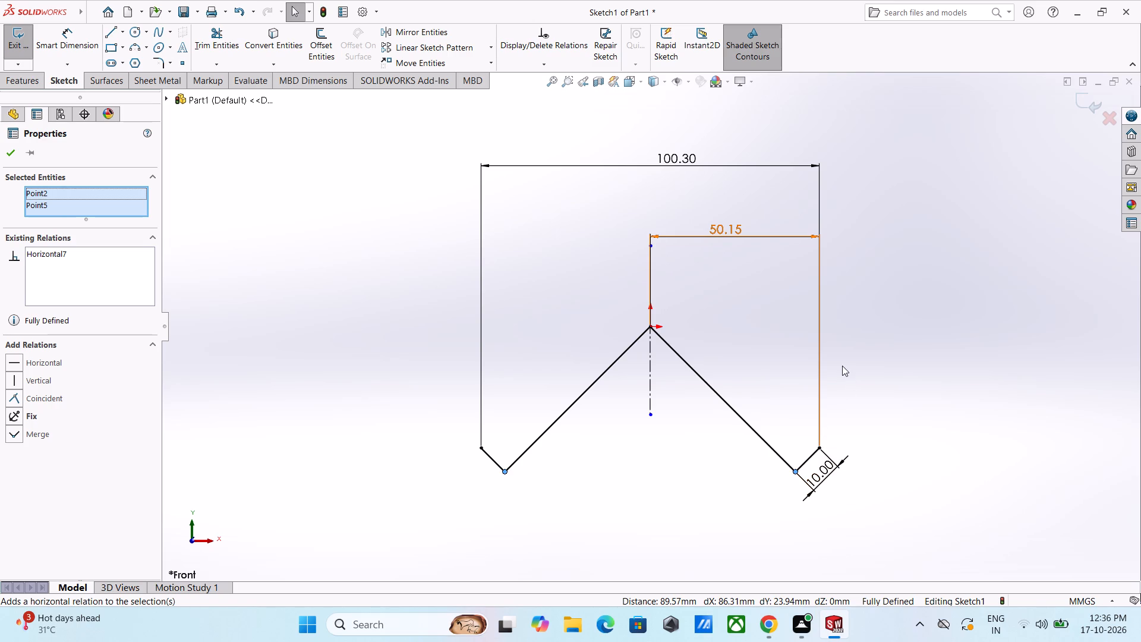
Examine the existing sketch relations on the profile's two short end lines.
{"action": "left_click", "coordinate": [493, 460], "text": "ctrl"}
{"action": "key", "text": "Escape"}
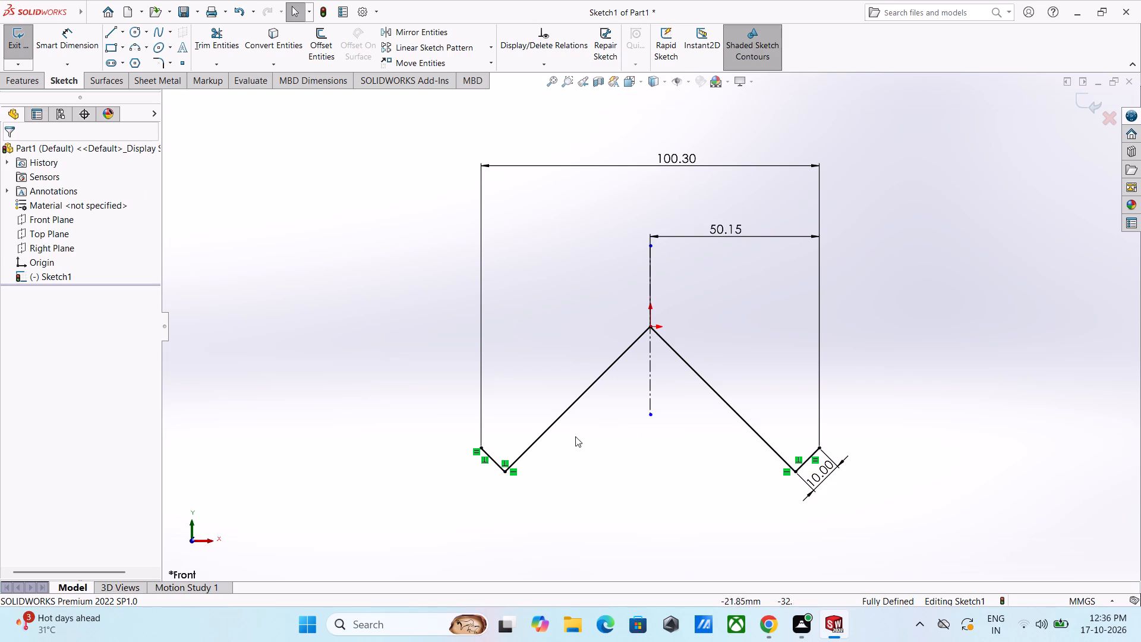
{"action": "key", "text": "Escape"}
{"action": "key", "text": "Escape"}
{"action": "key", "text": "Escape"}
{"action": "key", "text": "Escape"}
{"action": "key", "text": "Escape"}
{"action": "left_click", "coordinate": [397, 348]}
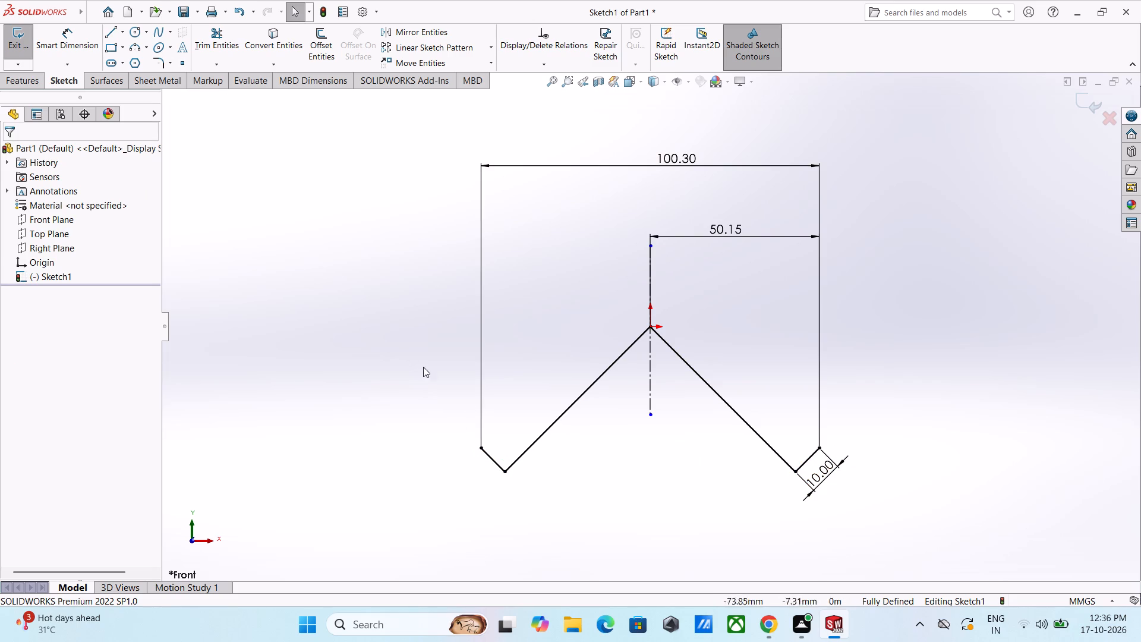
{"action": "left_click", "coordinate": [490, 461], "text": "ctrl"}
{"action": "left_click", "coordinate": [808, 460], "text": "ctrl"}
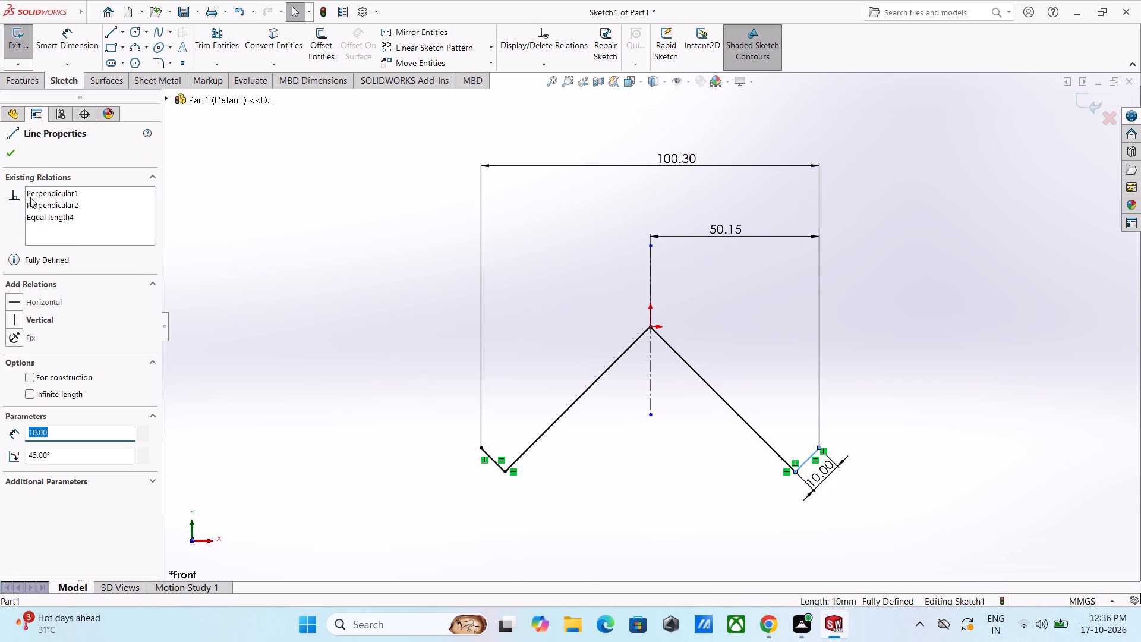
{"action": "right_click", "coordinate": [233, 303]}
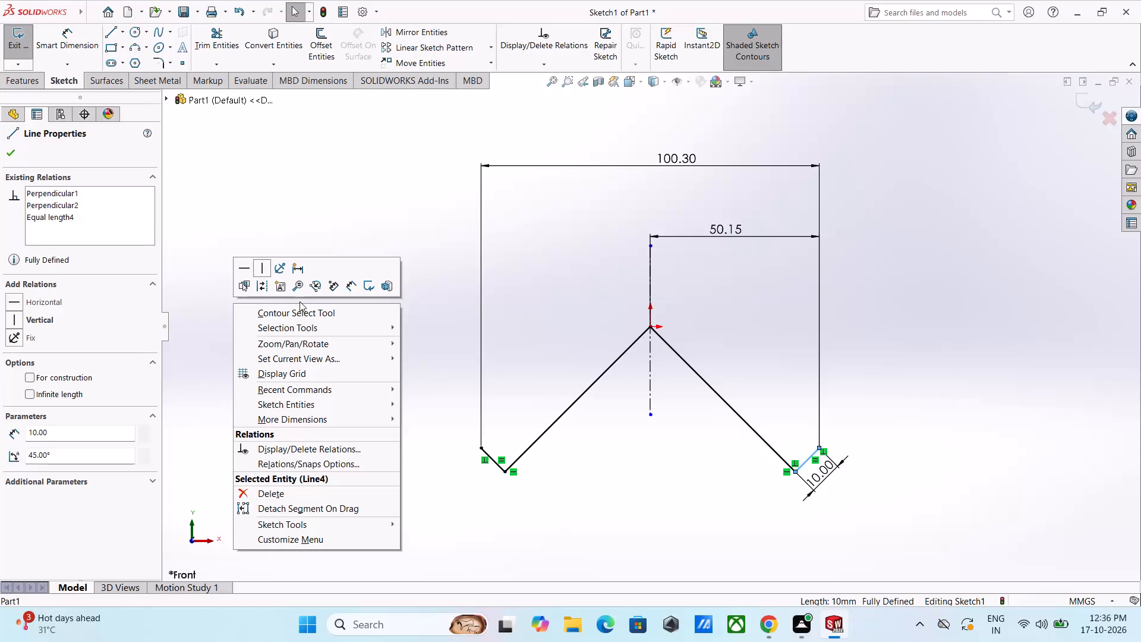
{"action": "left_click", "coordinate": [358, 164]}
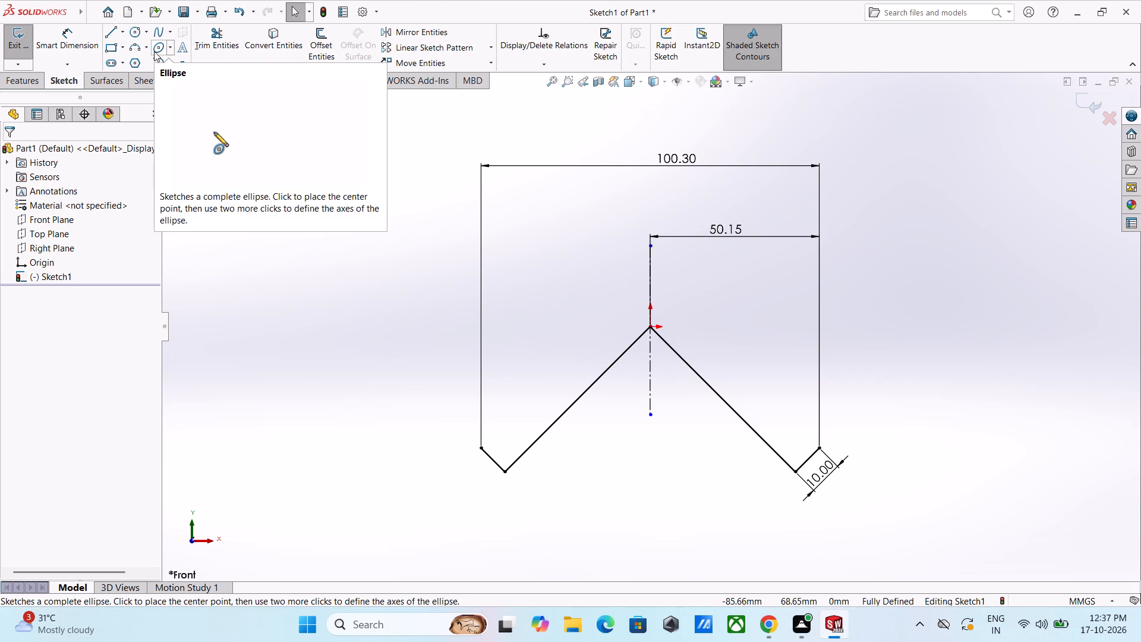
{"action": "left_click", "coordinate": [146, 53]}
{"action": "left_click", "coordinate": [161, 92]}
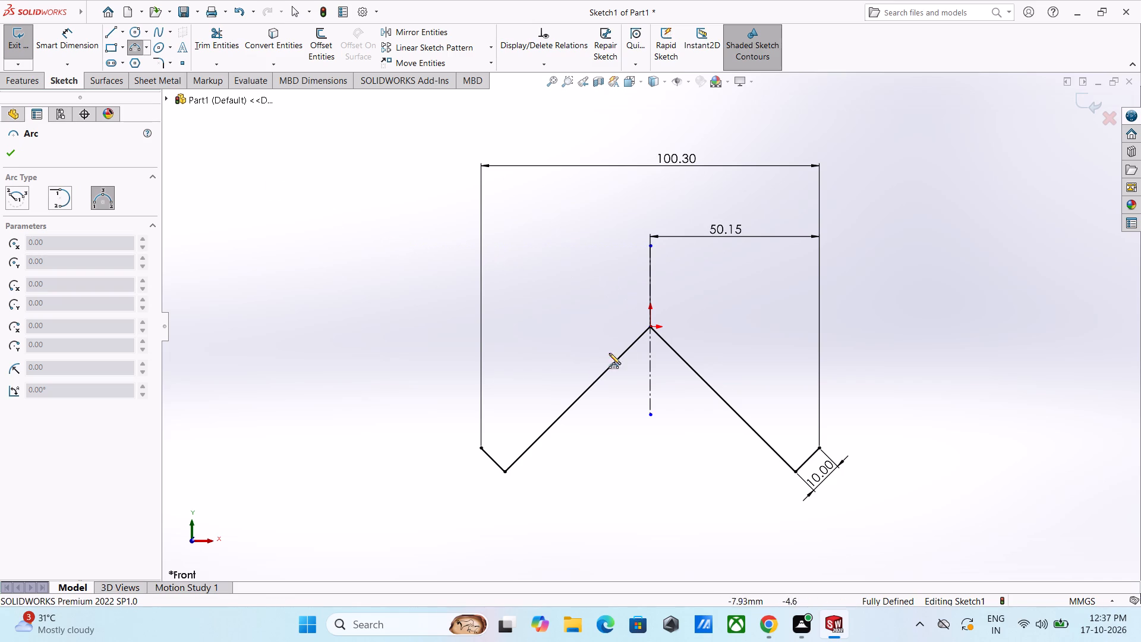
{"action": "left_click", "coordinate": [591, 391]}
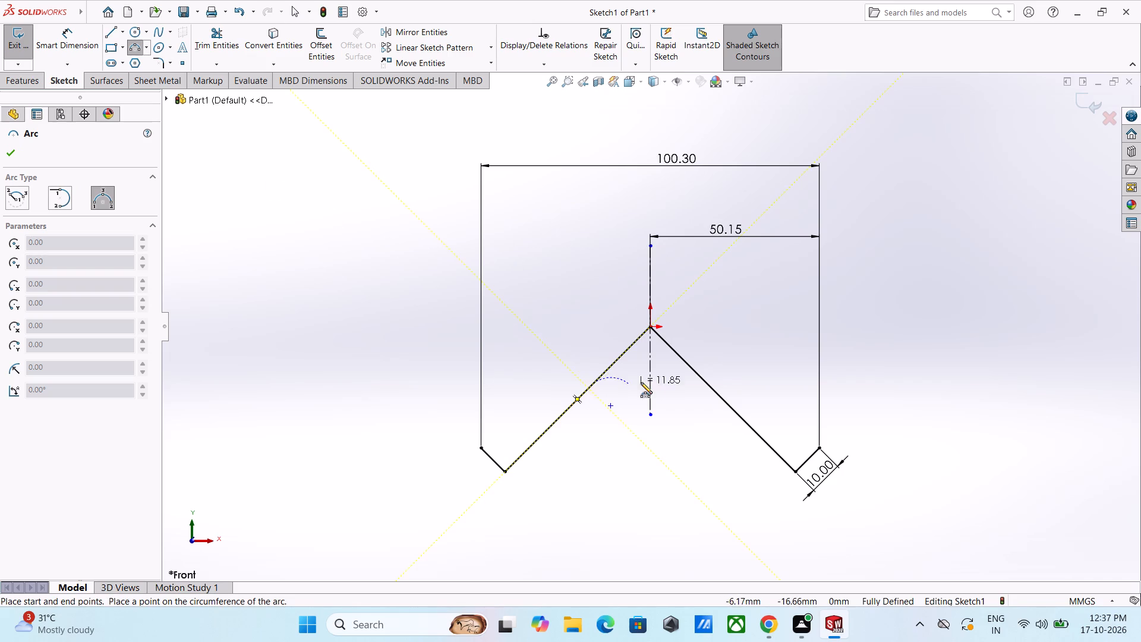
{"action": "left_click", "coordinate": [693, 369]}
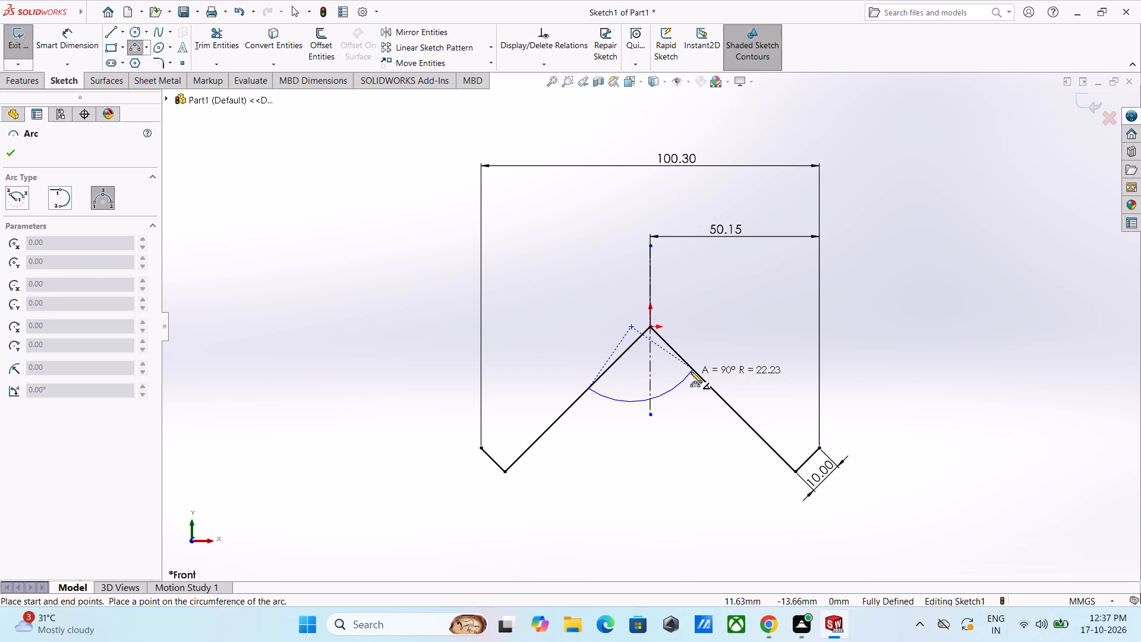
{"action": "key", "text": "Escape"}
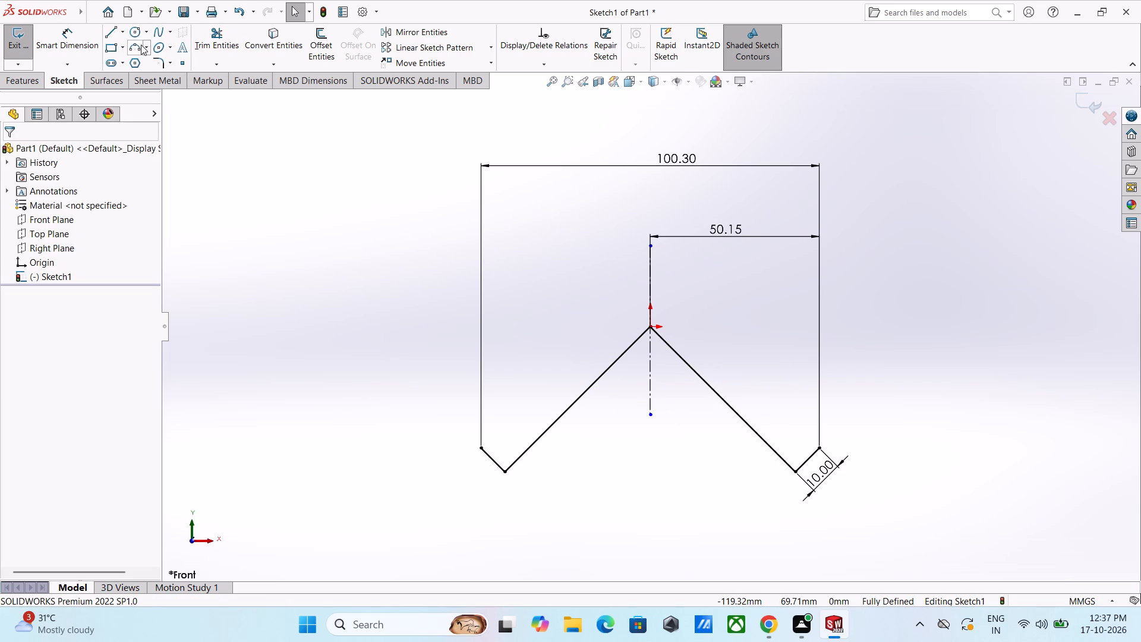
Sketch a three-point arc of about 22.57 mm radius below the apex, spanning the two long inclined lines and bulging downward.
{"action": "left_click", "coordinate": [138, 51]}
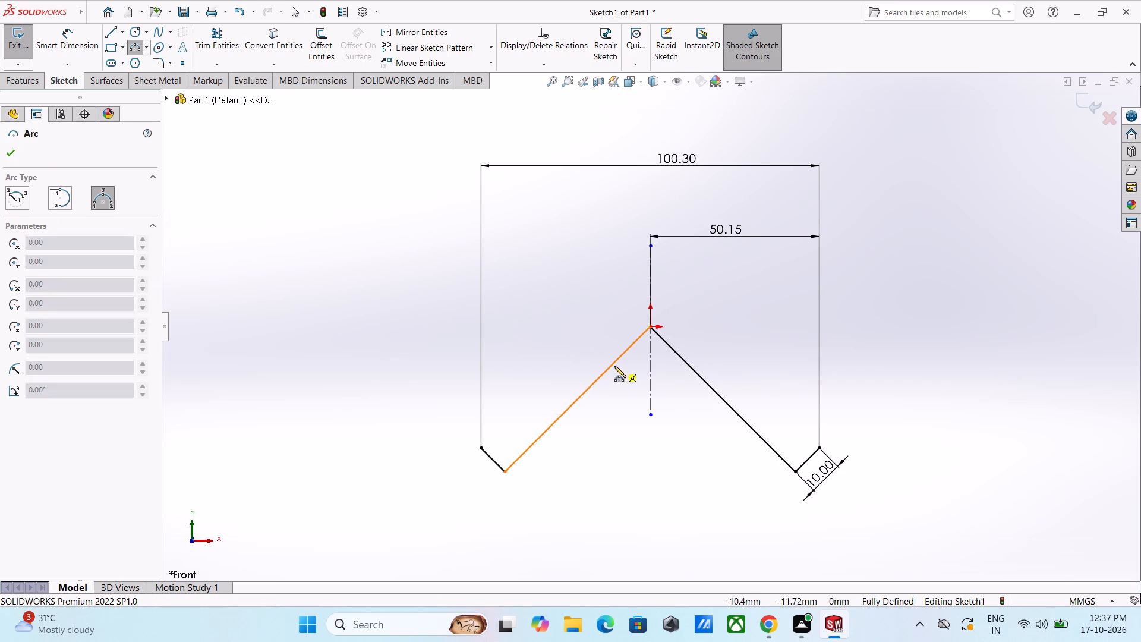
{"action": "left_click", "coordinate": [613, 369]}
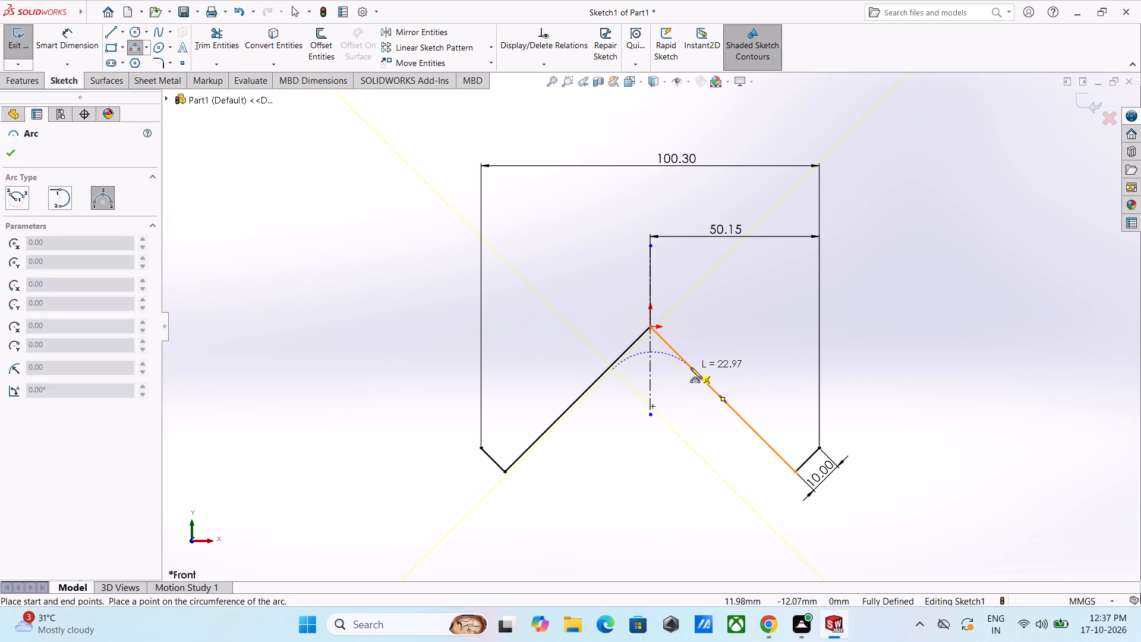
{"action": "left_click", "coordinate": [691, 367]}
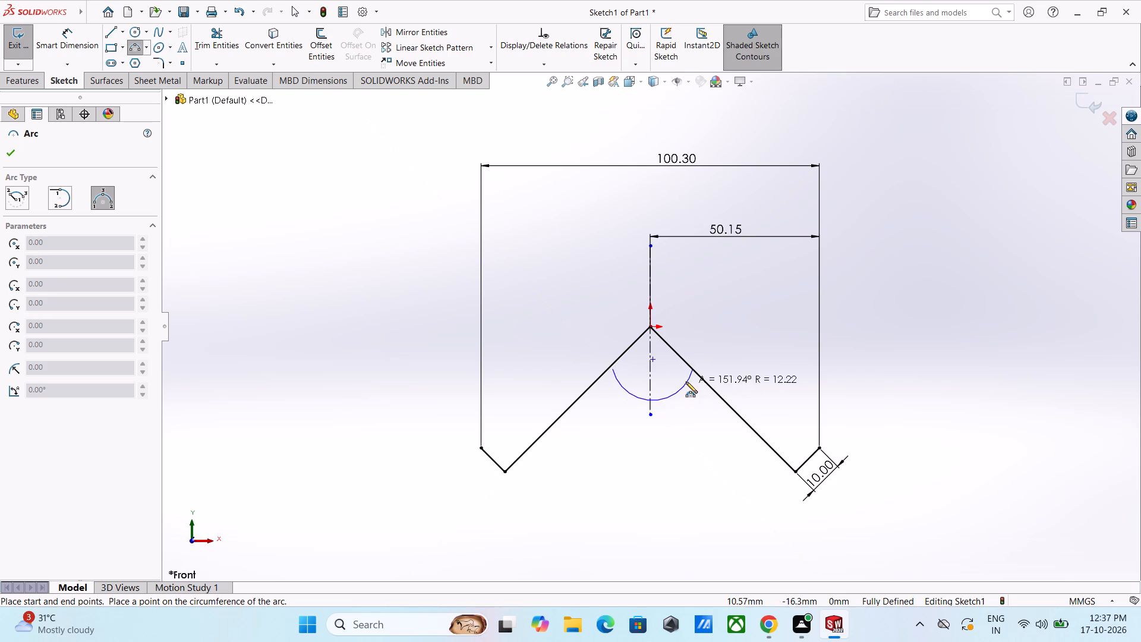
{"action": "scroll", "coordinate": [684, 387], "scroll_direction": "down", "scroll_amount": 4}
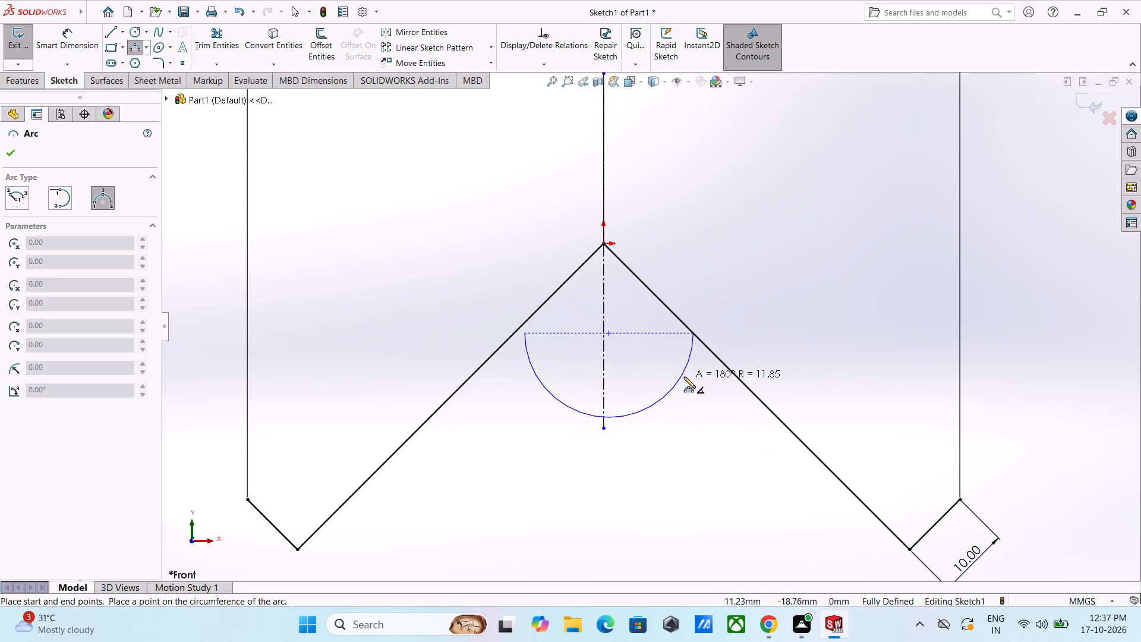
{"action": "left_click", "coordinate": [670, 345]}
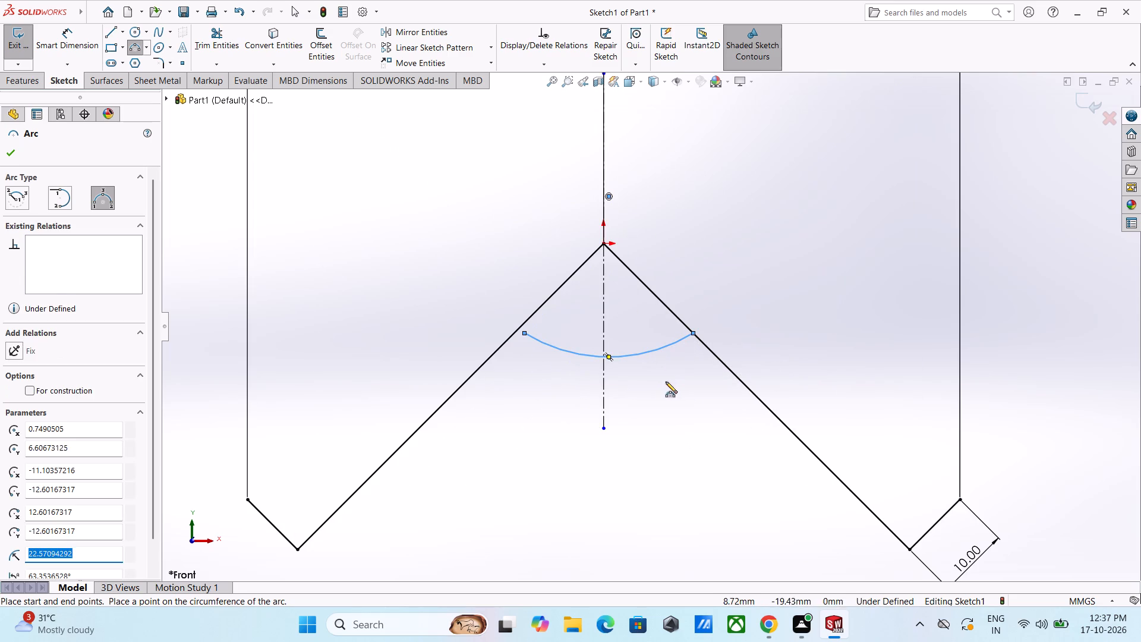
{"action": "key", "text": "Escape"}
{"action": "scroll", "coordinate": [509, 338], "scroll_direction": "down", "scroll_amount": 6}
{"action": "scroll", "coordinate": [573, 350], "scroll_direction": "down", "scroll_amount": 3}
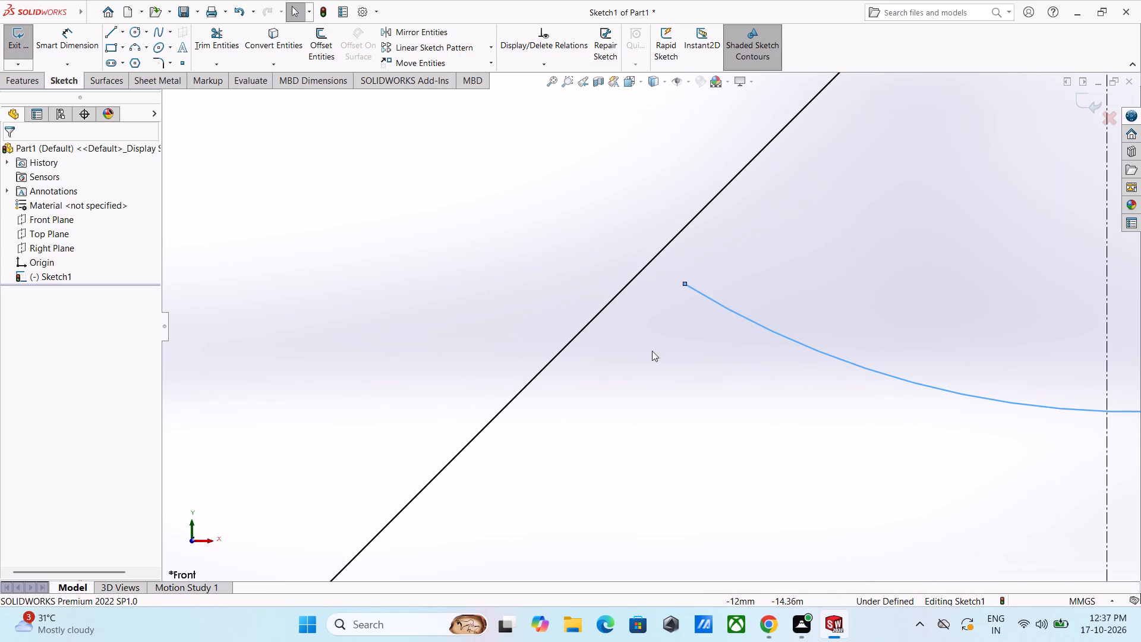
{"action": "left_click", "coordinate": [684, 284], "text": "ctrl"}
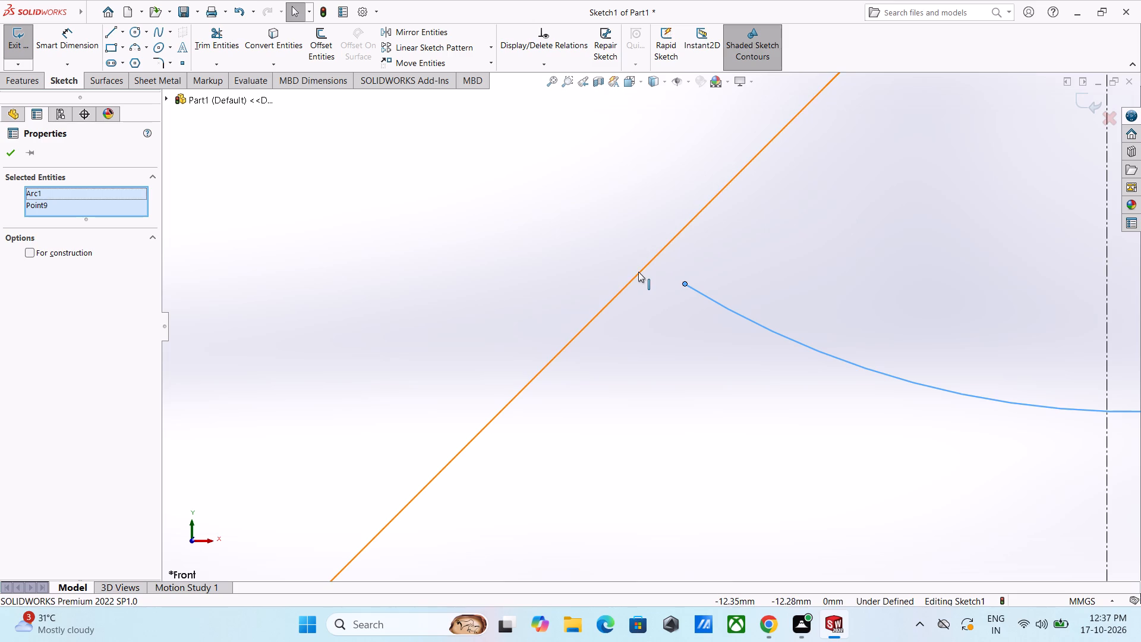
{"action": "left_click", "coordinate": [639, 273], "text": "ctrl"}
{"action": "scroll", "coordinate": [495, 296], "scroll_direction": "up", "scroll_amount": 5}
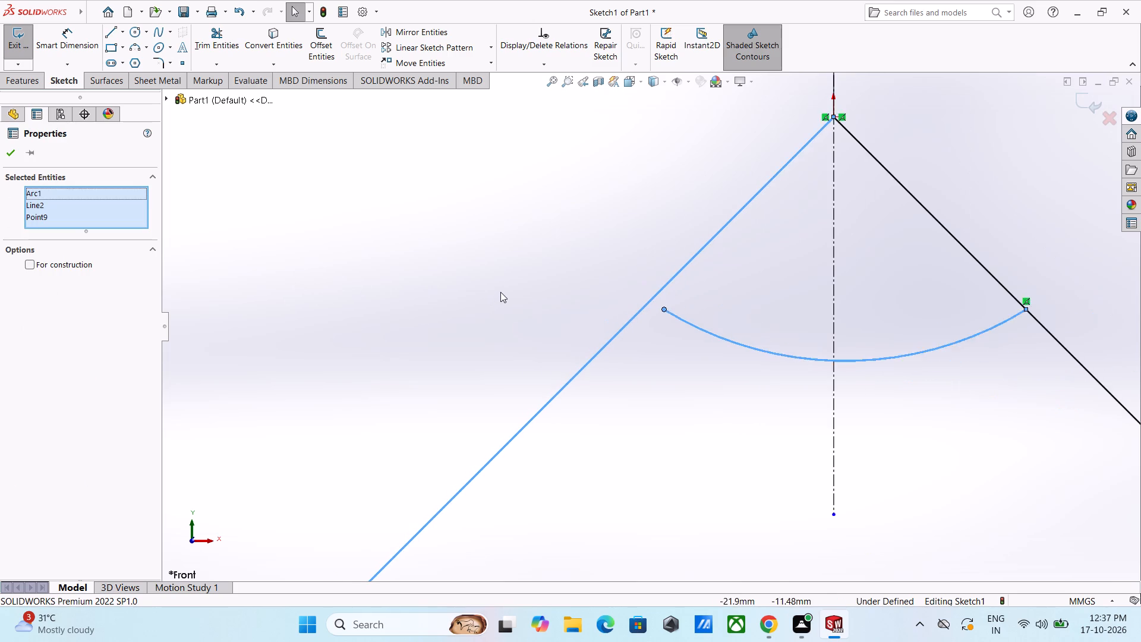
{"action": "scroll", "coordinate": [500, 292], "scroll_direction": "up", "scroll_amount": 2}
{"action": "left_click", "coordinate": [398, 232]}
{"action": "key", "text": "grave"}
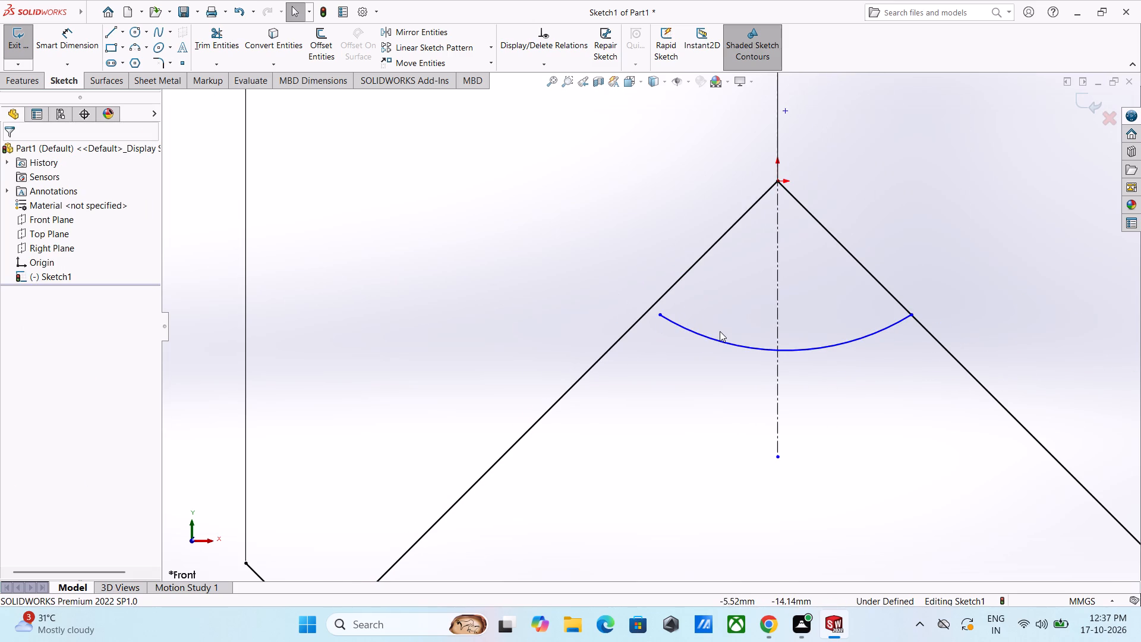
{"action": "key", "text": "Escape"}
Add a coincident relation between the arc's left endpoint and the left long inclined line.
{"action": "scroll", "coordinate": [653, 331], "scroll_direction": "down", "scroll_amount": 4}
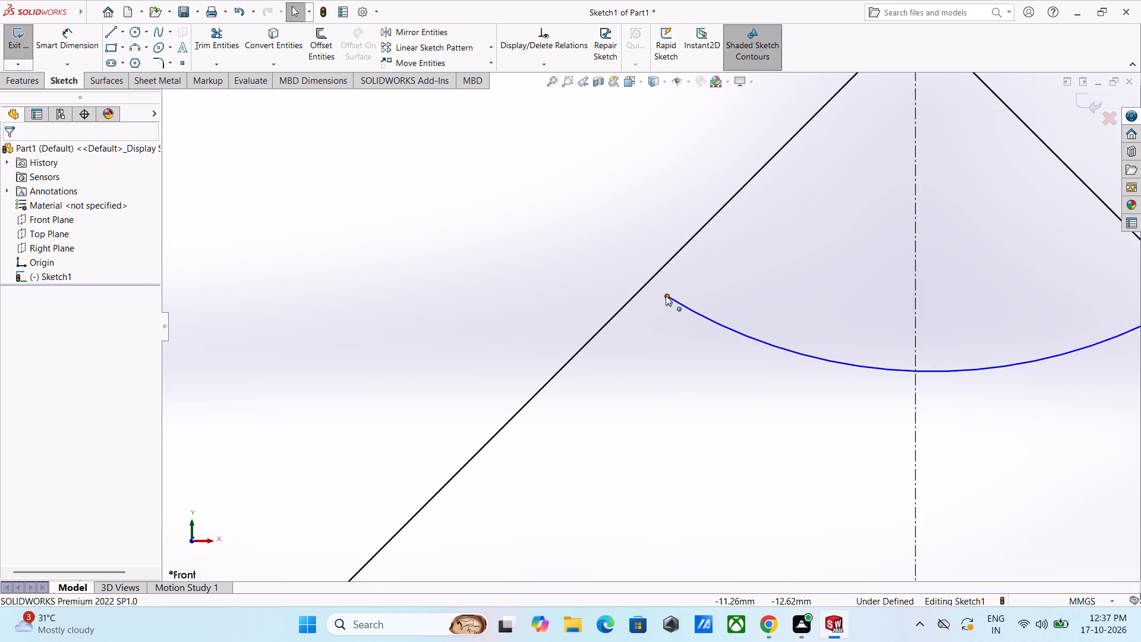
{"action": "left_click", "coordinate": [666, 295], "text": "ctrl"}
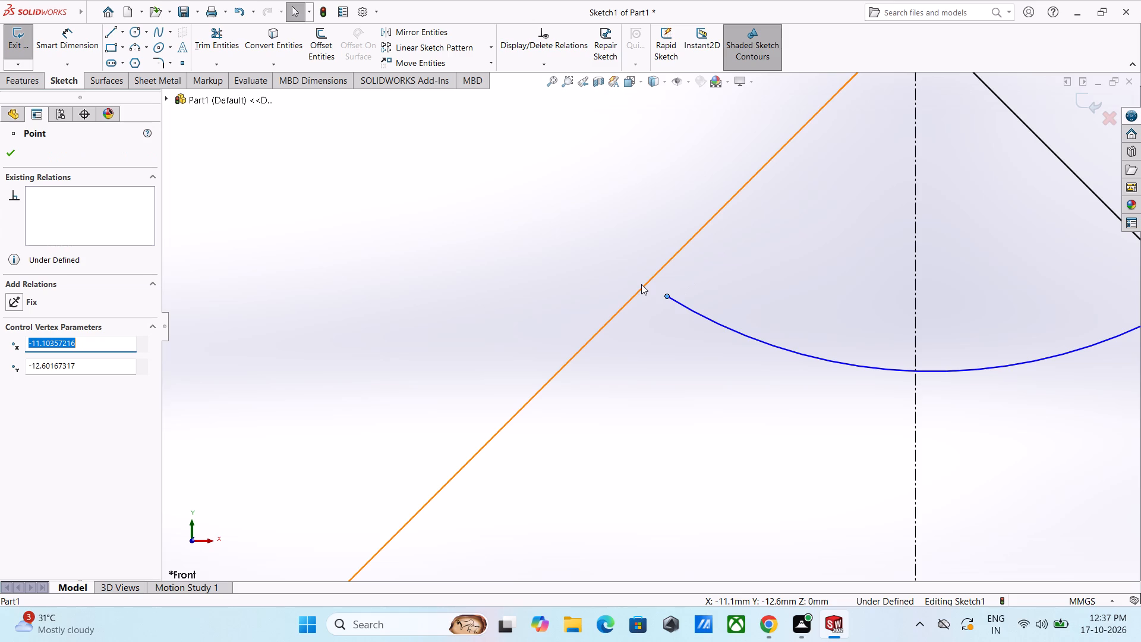
{"action": "left_click", "coordinate": [644, 289], "text": "ctrl"}
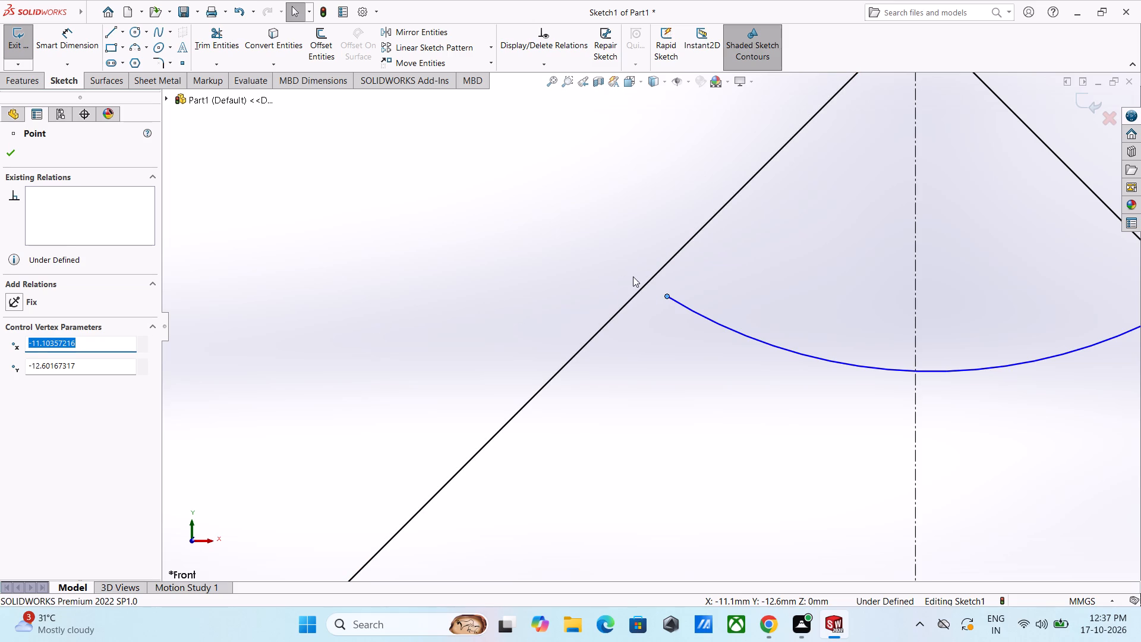
{"action": "scroll", "coordinate": [634, 278], "scroll_direction": "up", "scroll_amount": 6}
{"action": "left_click", "coordinate": [645, 314], "text": "ctrl"}
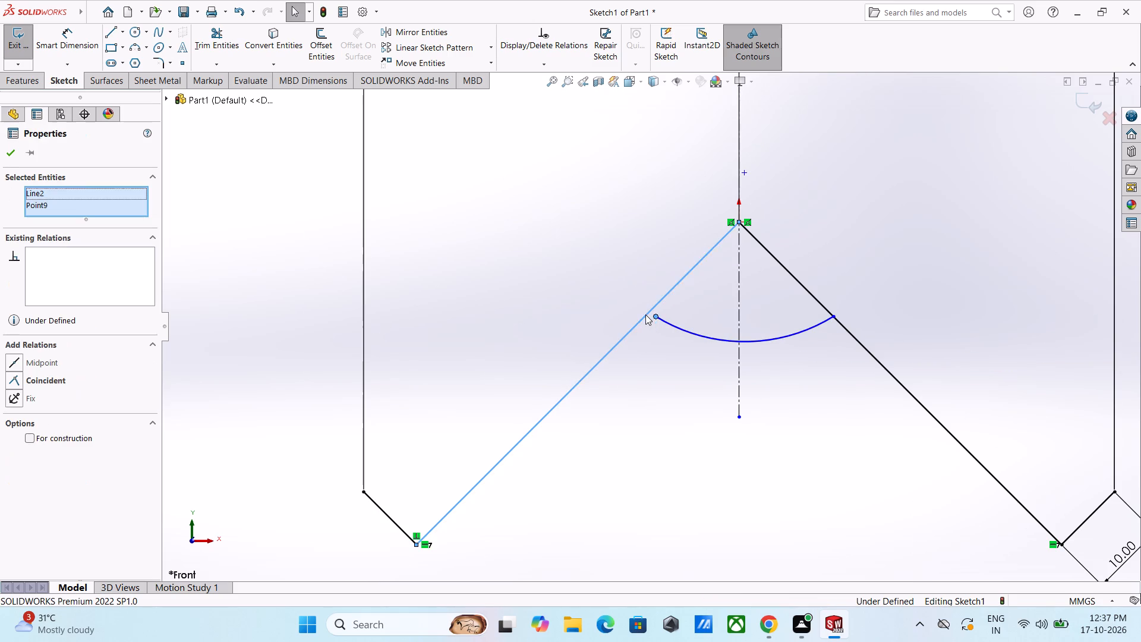
{"action": "left_click", "coordinate": [23, 382]}
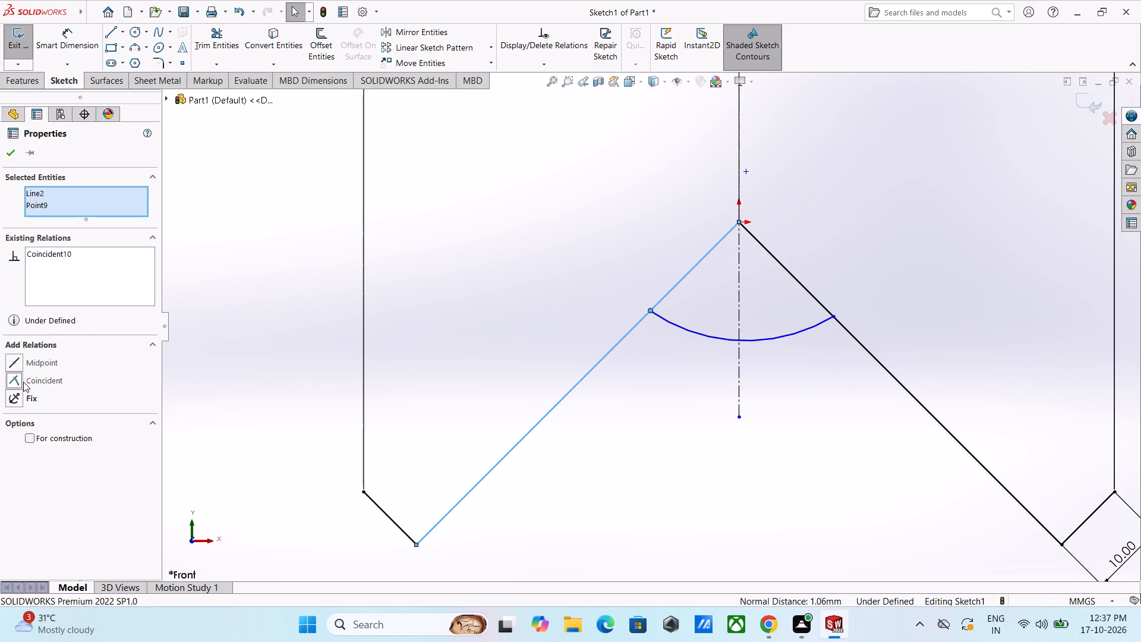
{"action": "scroll", "coordinate": [650, 340], "scroll_direction": "down", "scroll_amount": 9}
{"action": "scroll", "coordinate": [988, 313], "scroll_direction": "up", "scroll_amount": 7}
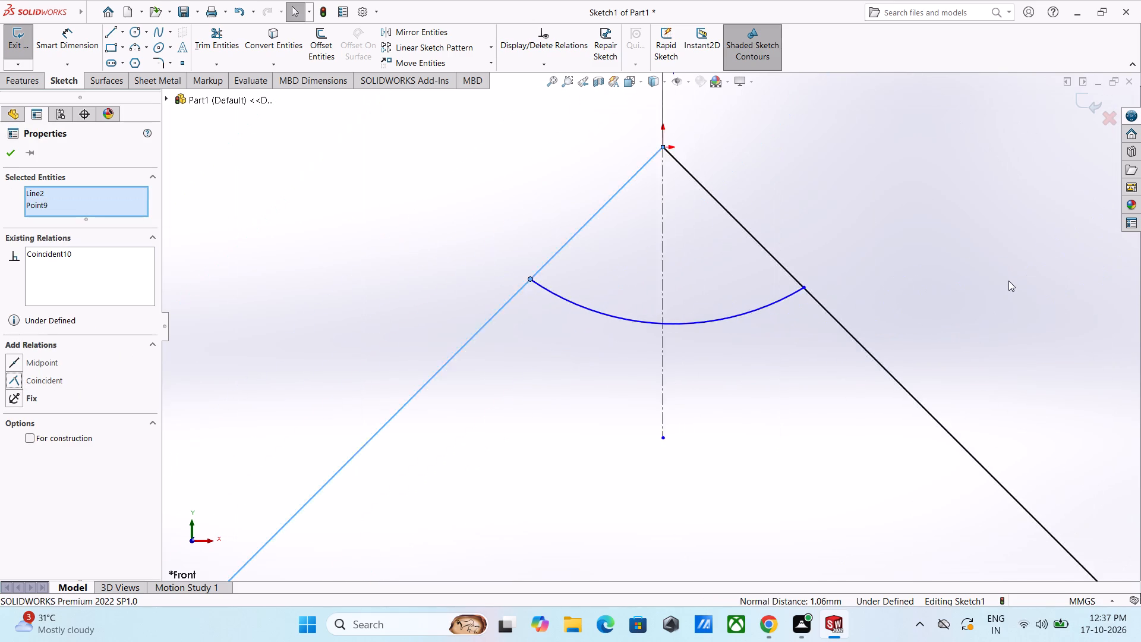
{"action": "scroll", "coordinate": [1008, 282], "scroll_direction": "down", "scroll_amount": 8}
{"action": "scroll", "coordinate": [341, 313], "scroll_direction": "down", "scroll_amount": 1}
{"action": "scroll", "coordinate": [333, 307], "scroll_direction": "up", "scroll_amount": 7}
{"action": "scroll", "coordinate": [336, 311], "scroll_direction": "down", "scroll_amount": 6}
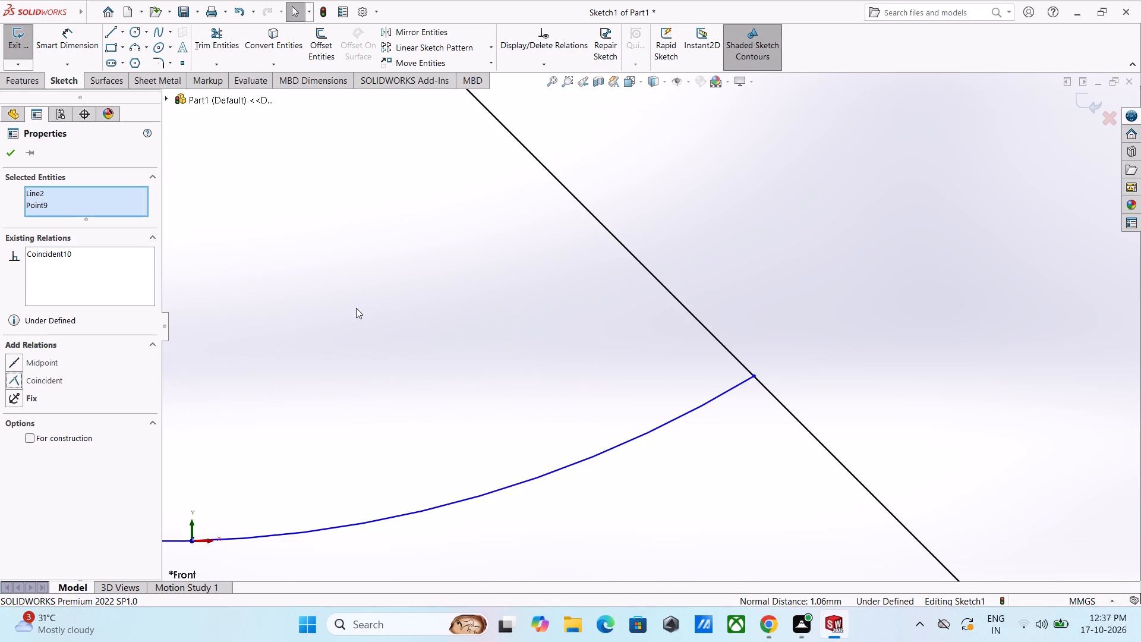
{"action": "scroll", "coordinate": [356, 308], "scroll_direction": "up", "scroll_amount": 10}
{"action": "key", "text": "Escape"}
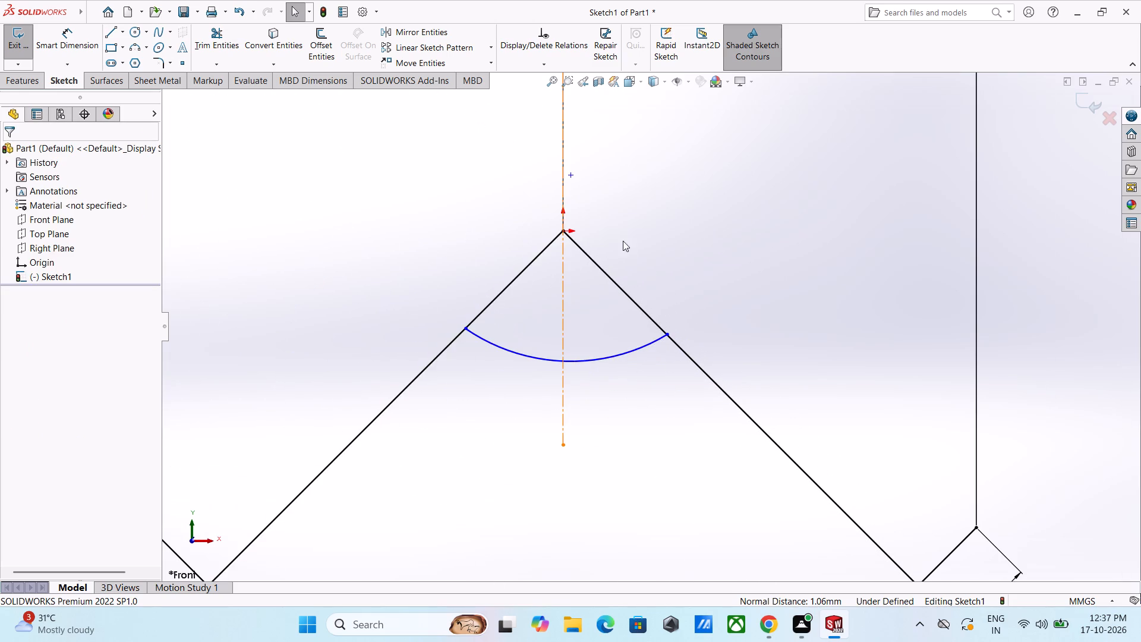
Dimension the arc's radius as 20 mm.
{"action": "left_click", "coordinate": [66, 37]}
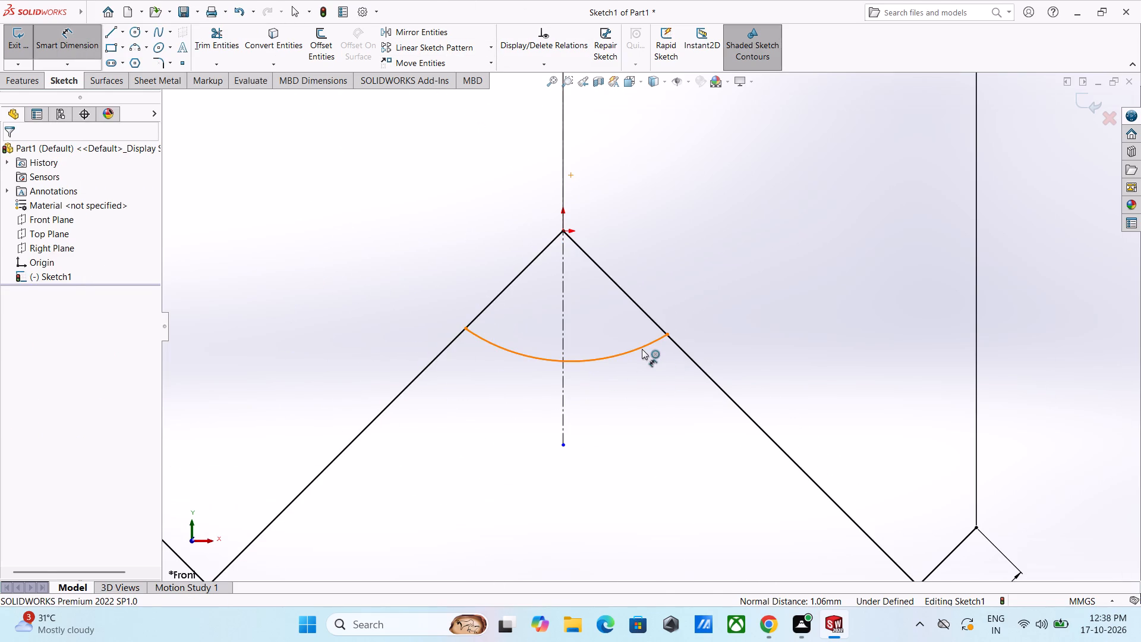
{"action": "left_click", "coordinate": [642, 349]}
{"action": "left_click_drag", "start_coordinate": [648, 418], "coordinate": [647, 412]}
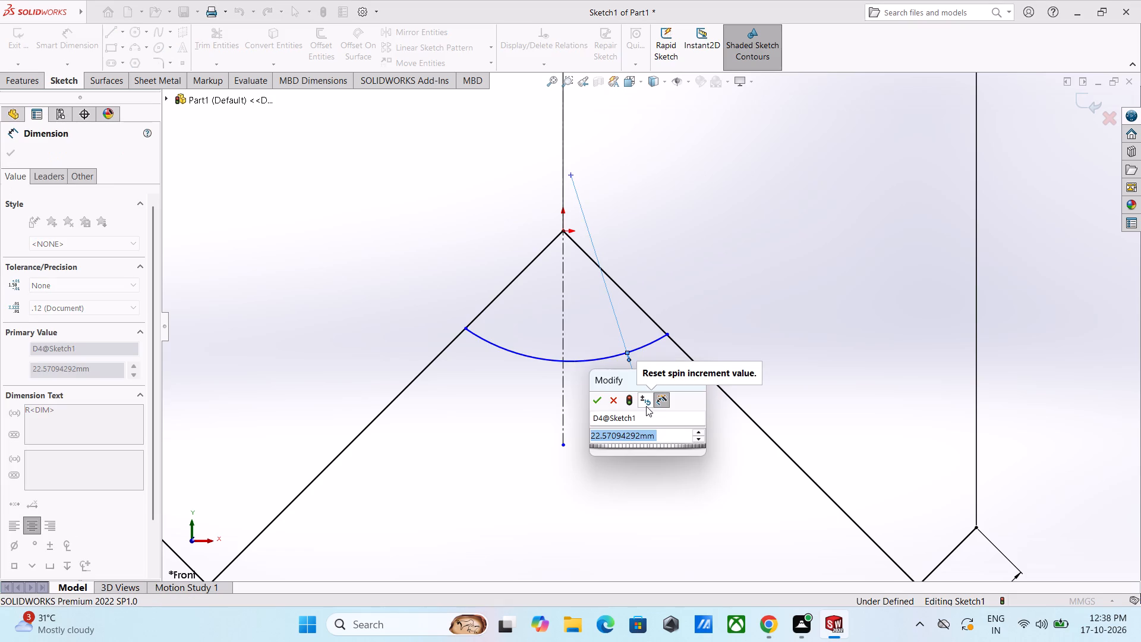
{"action": "type", "text": "20"}
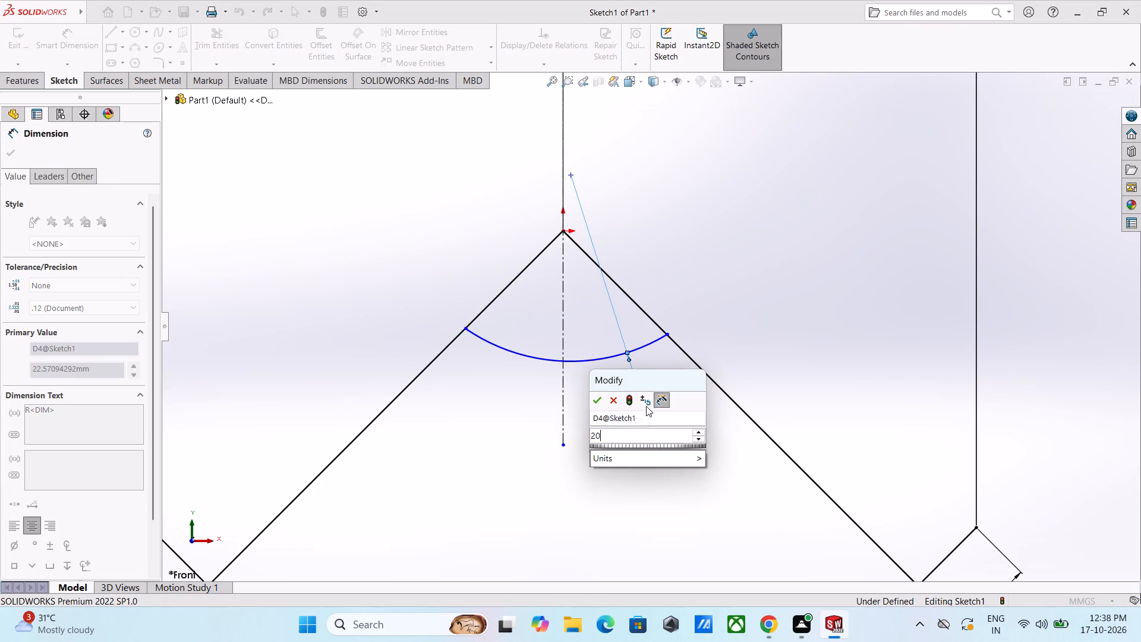
{"action": "key", "text": "Return"}
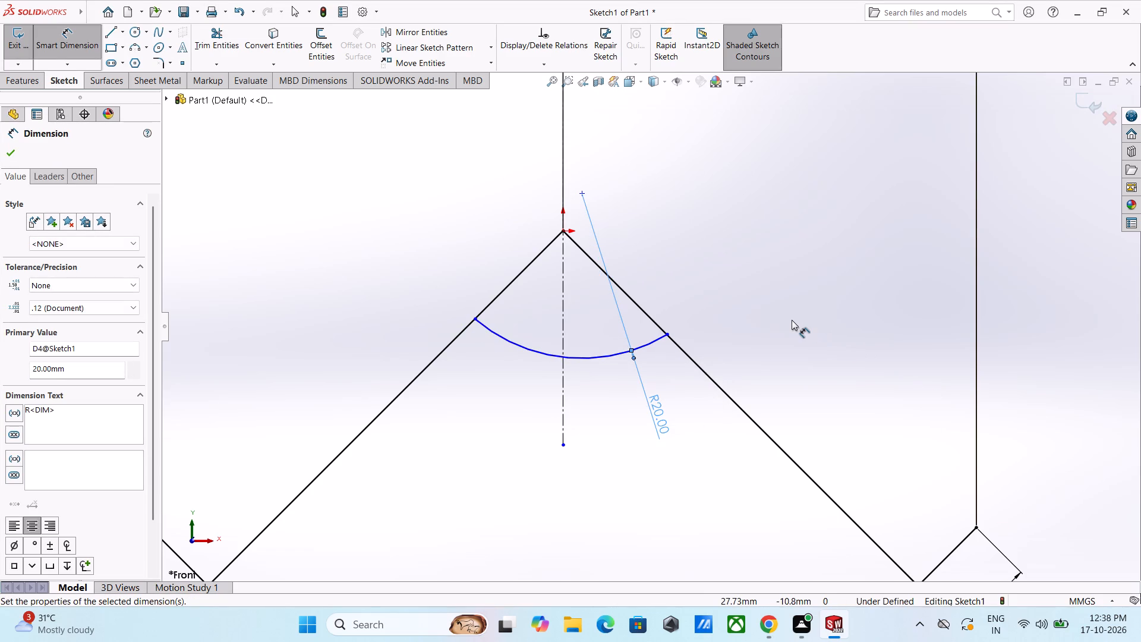
{"action": "key", "text": "Escape"}
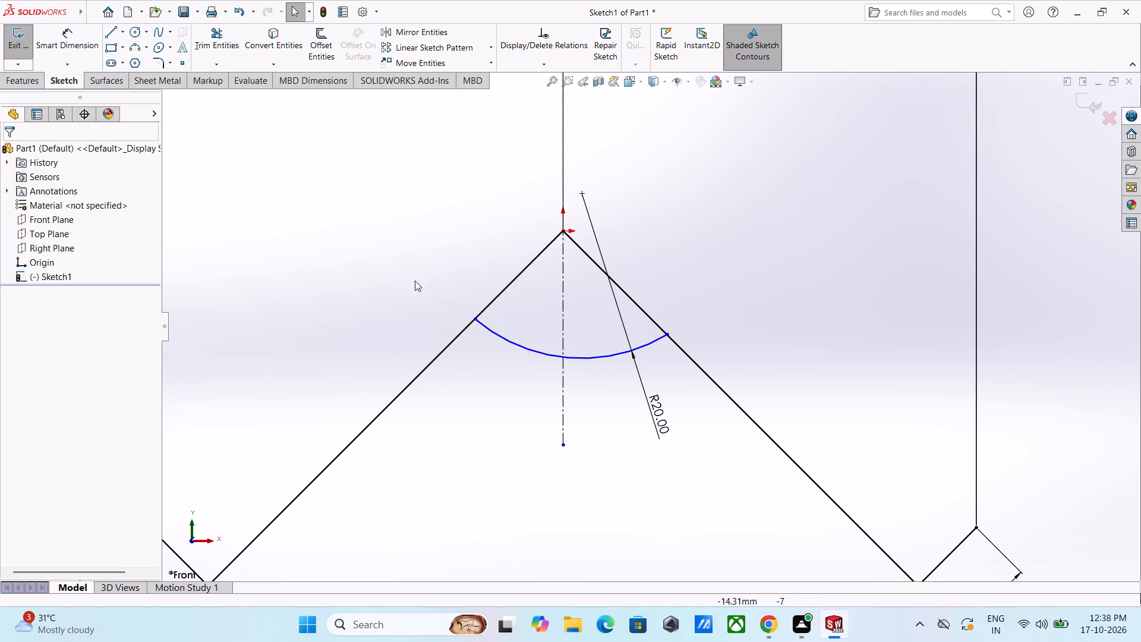
Add a horizontal relation between the arc's two endpoints.
{"action": "left_click", "coordinate": [476, 319], "text": "ctrl"}
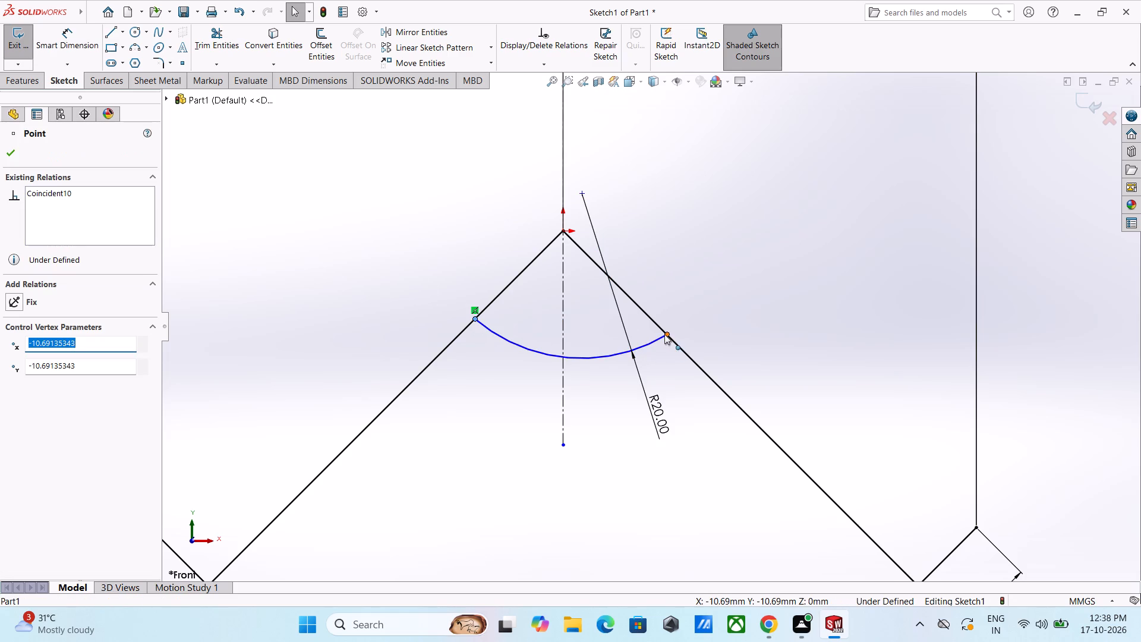
{"action": "left_click", "coordinate": [667, 334], "text": "ctrl"}
{"action": "left_click", "coordinate": [12, 380]}
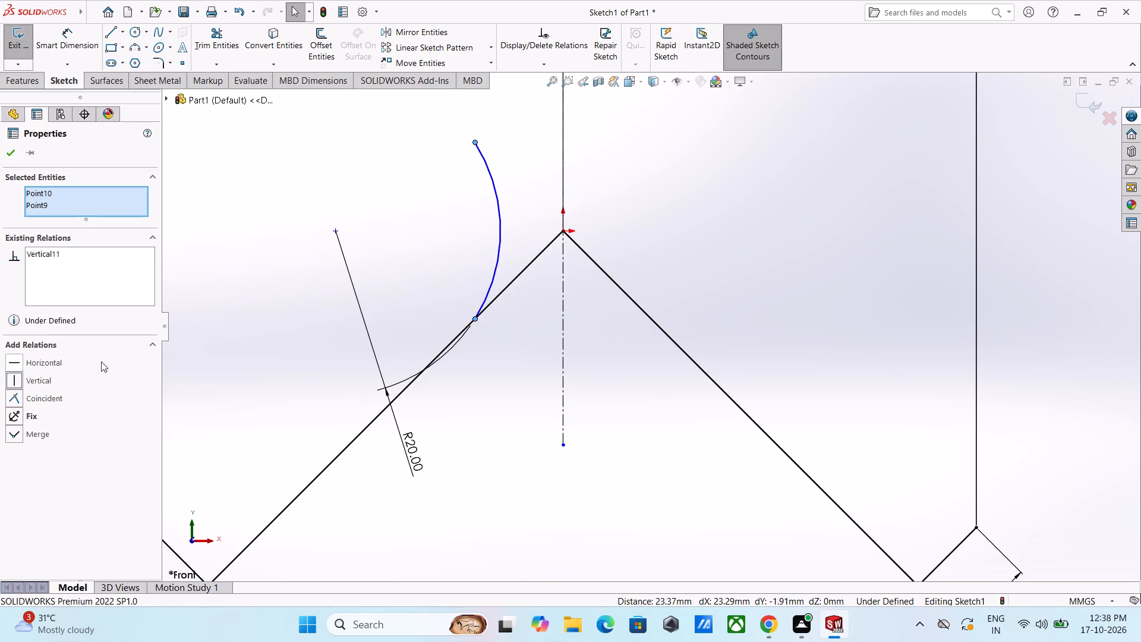
{"action": "key", "text": "ctrl+z"}
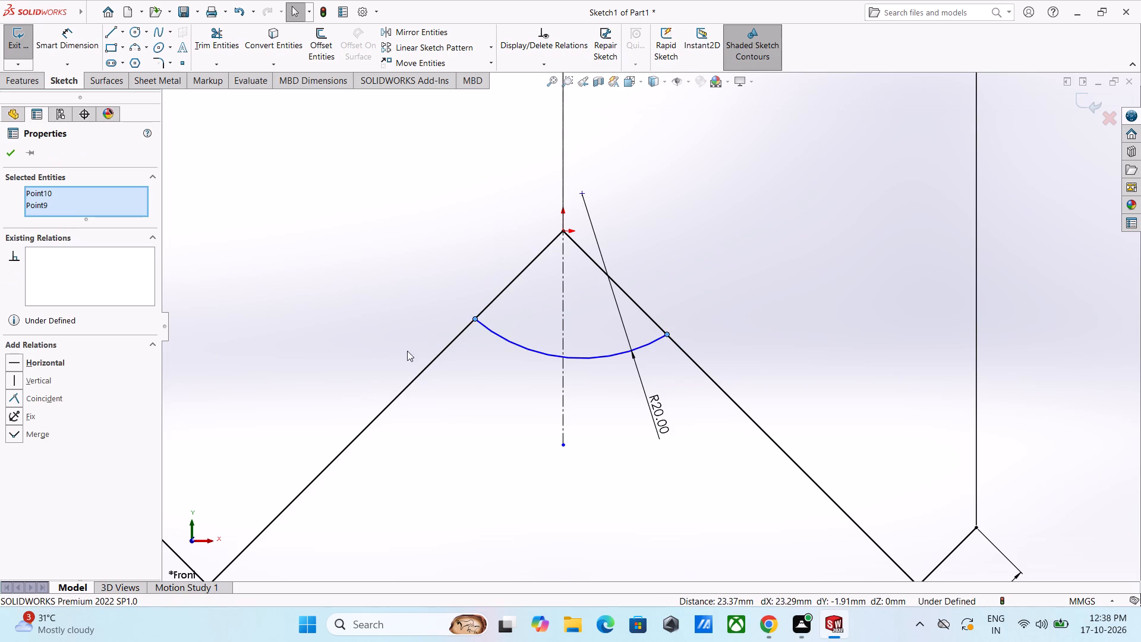
{"action": "left_click", "coordinate": [16, 380]}
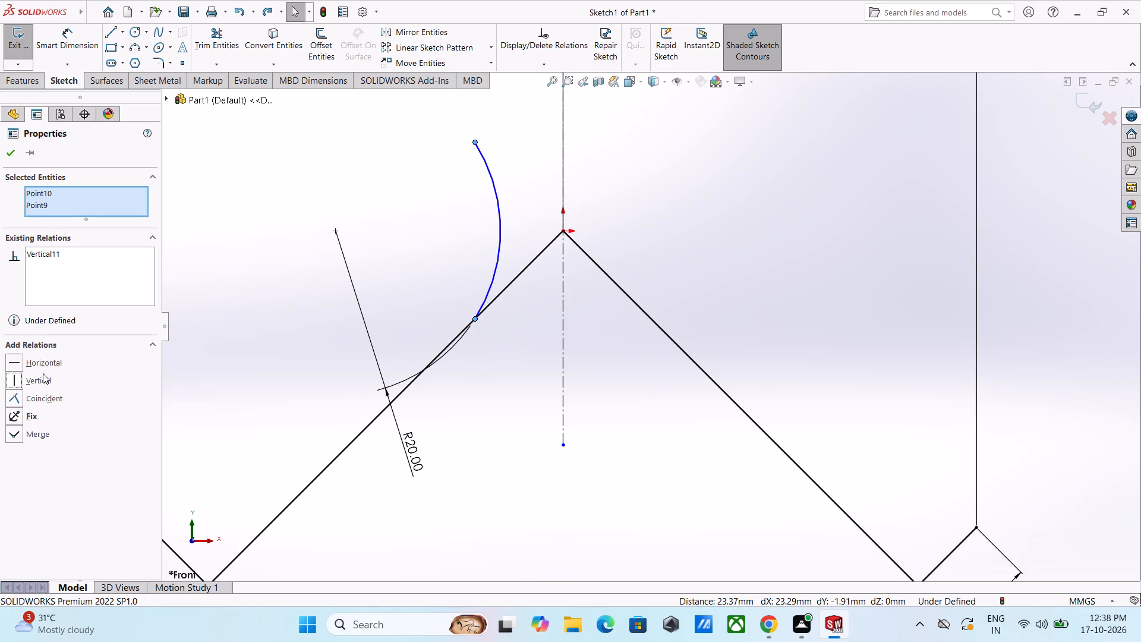
{"action": "key", "text": "ctrl+z"}
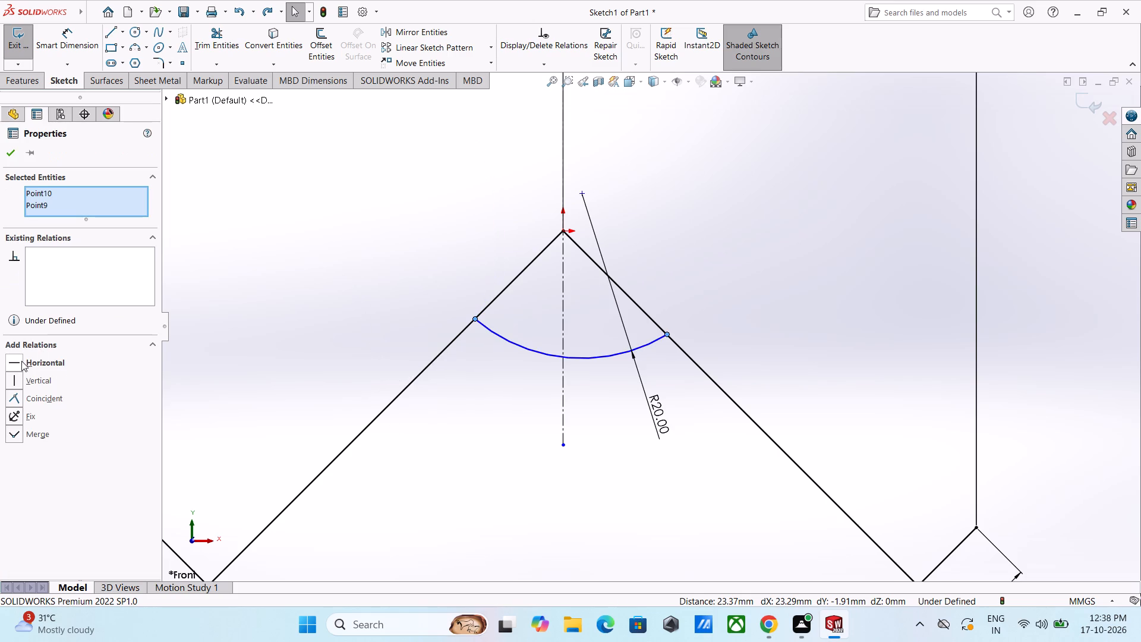
{"action": "left_click", "coordinate": [21, 361]}
{"action": "key", "text": "Escape"}
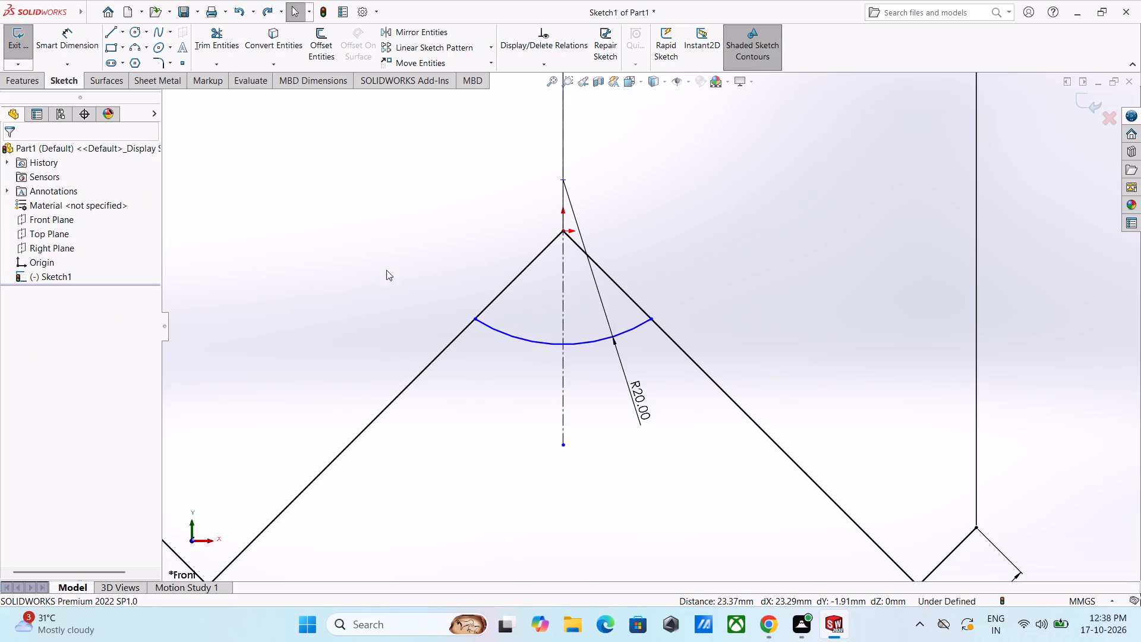
{"action": "left_click", "coordinate": [689, 243]}
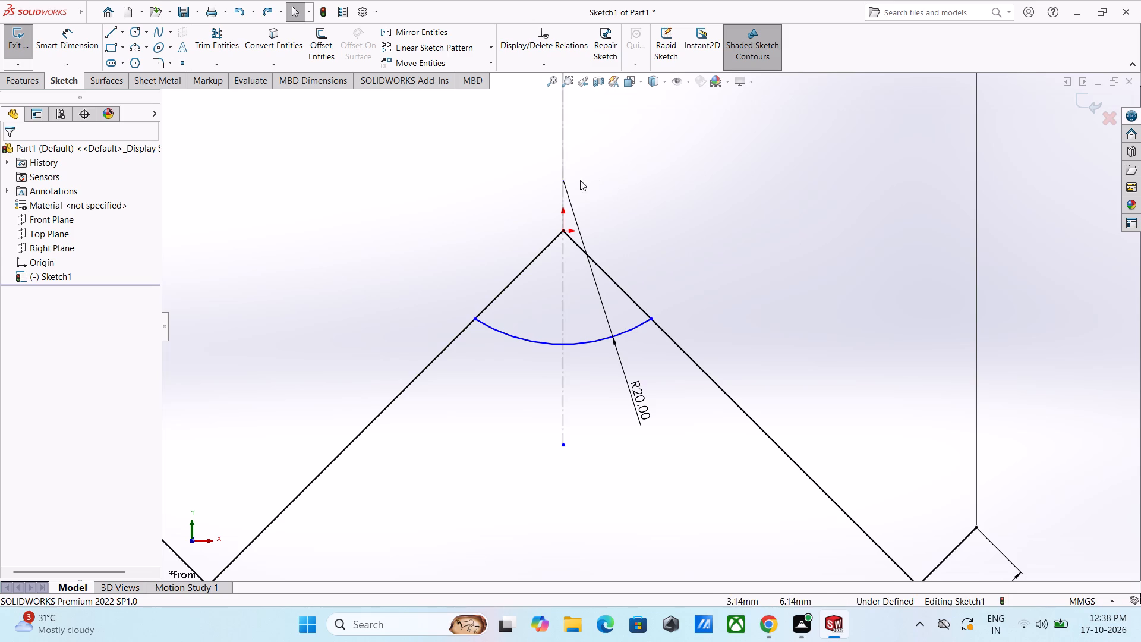
Move the arc's centre point onto the origin at the profile's apex.
{"action": "left_click_drag", "start_coordinate": [561, 180], "coordinate": [562, 234]}
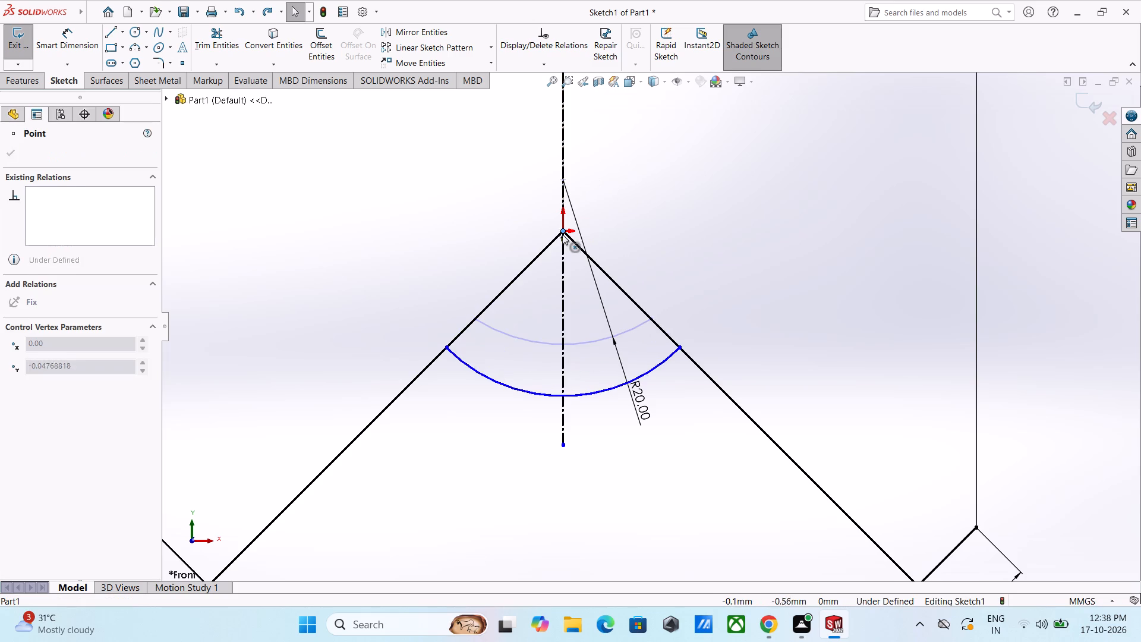
{"action": "left_click_drag", "start_coordinate": [562, 234], "coordinate": [562, 233]}
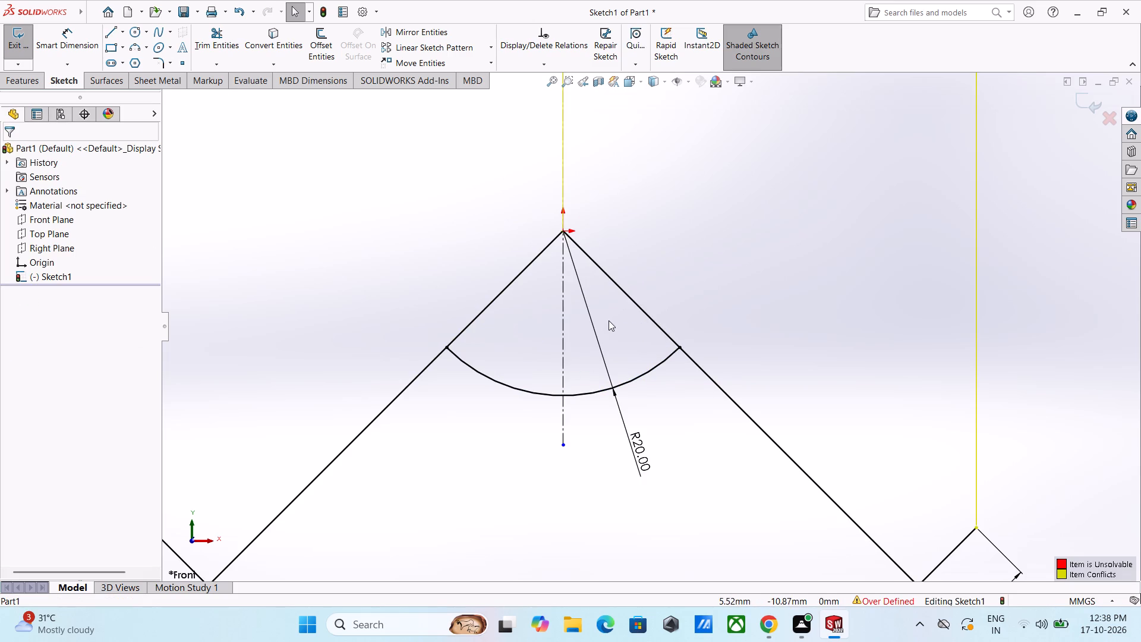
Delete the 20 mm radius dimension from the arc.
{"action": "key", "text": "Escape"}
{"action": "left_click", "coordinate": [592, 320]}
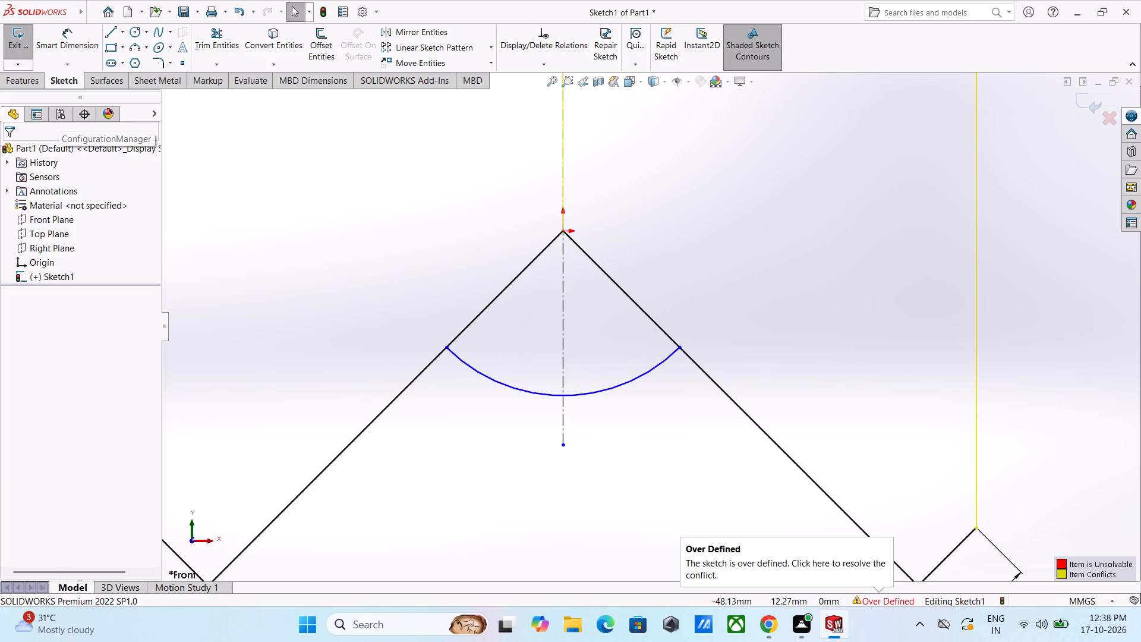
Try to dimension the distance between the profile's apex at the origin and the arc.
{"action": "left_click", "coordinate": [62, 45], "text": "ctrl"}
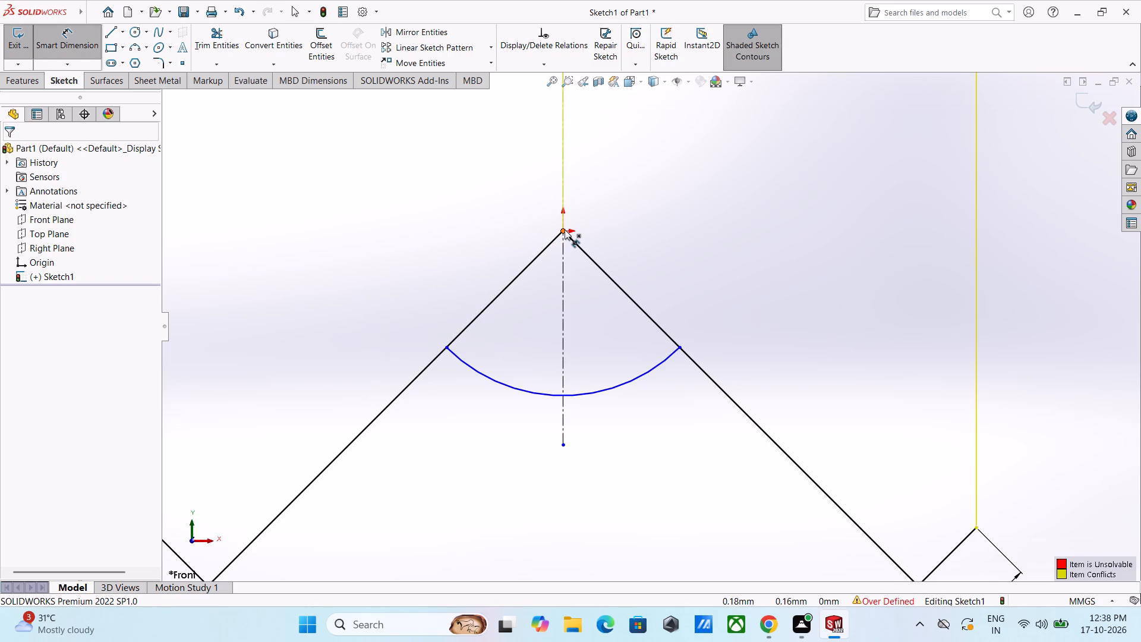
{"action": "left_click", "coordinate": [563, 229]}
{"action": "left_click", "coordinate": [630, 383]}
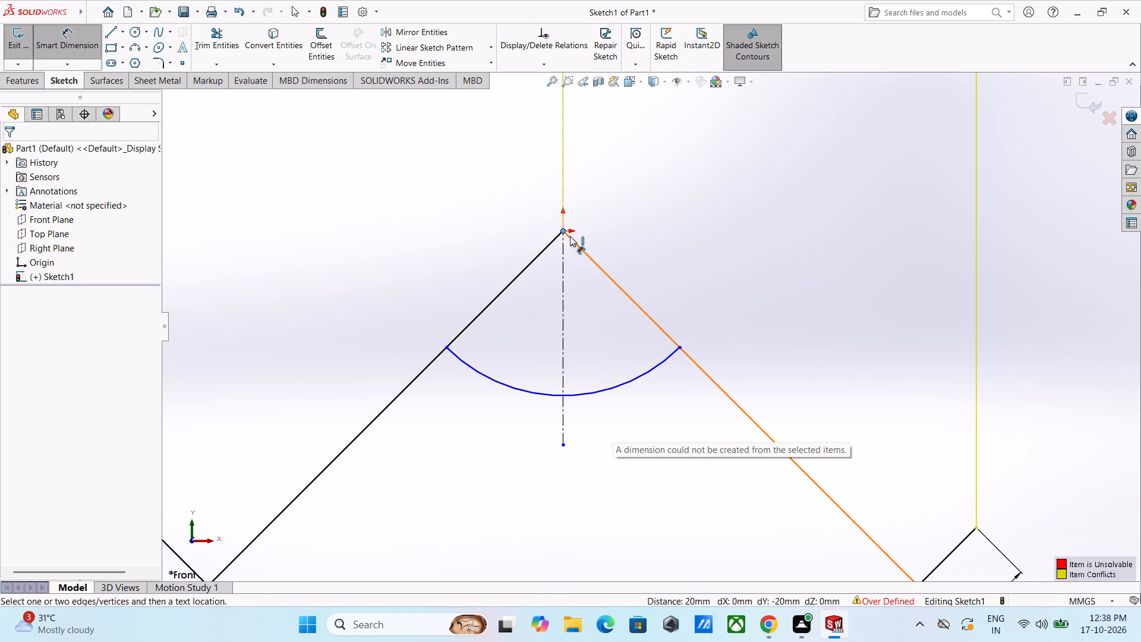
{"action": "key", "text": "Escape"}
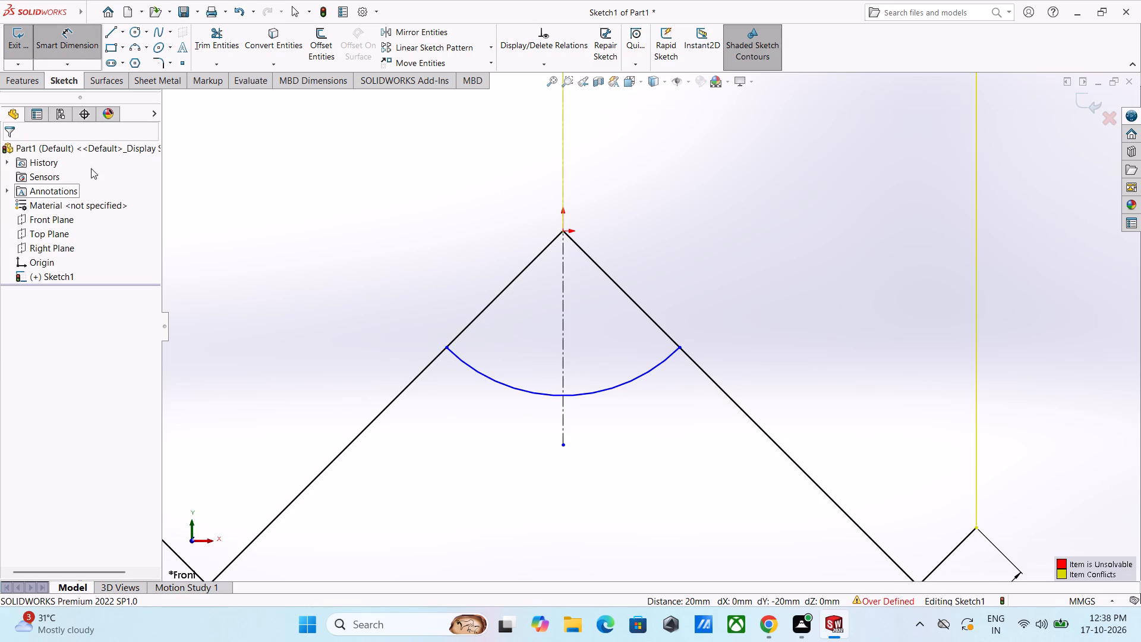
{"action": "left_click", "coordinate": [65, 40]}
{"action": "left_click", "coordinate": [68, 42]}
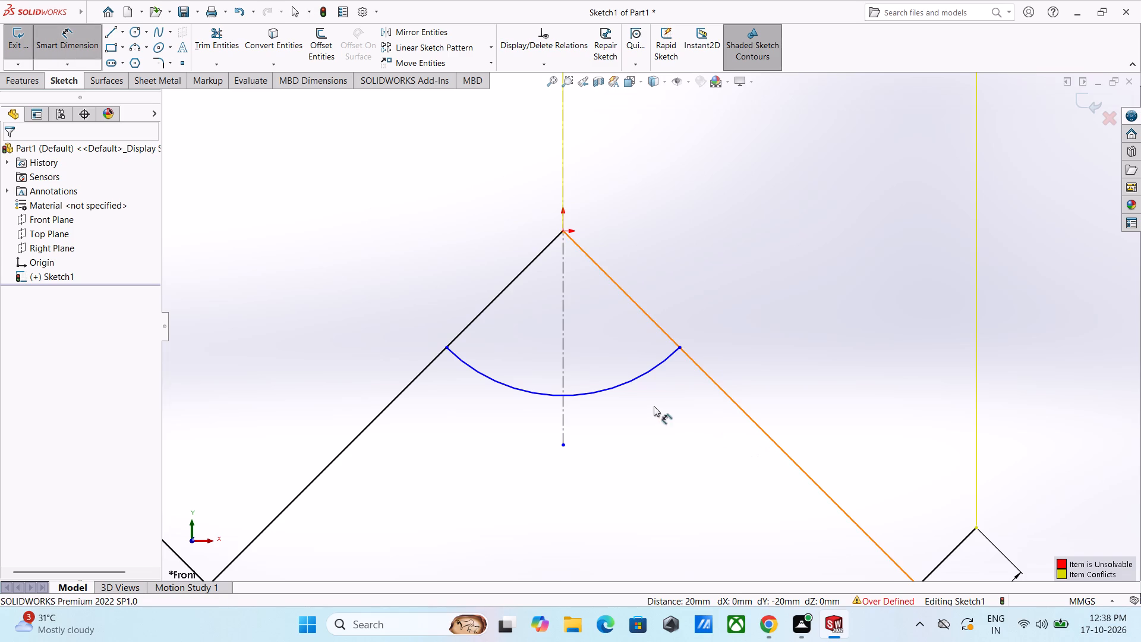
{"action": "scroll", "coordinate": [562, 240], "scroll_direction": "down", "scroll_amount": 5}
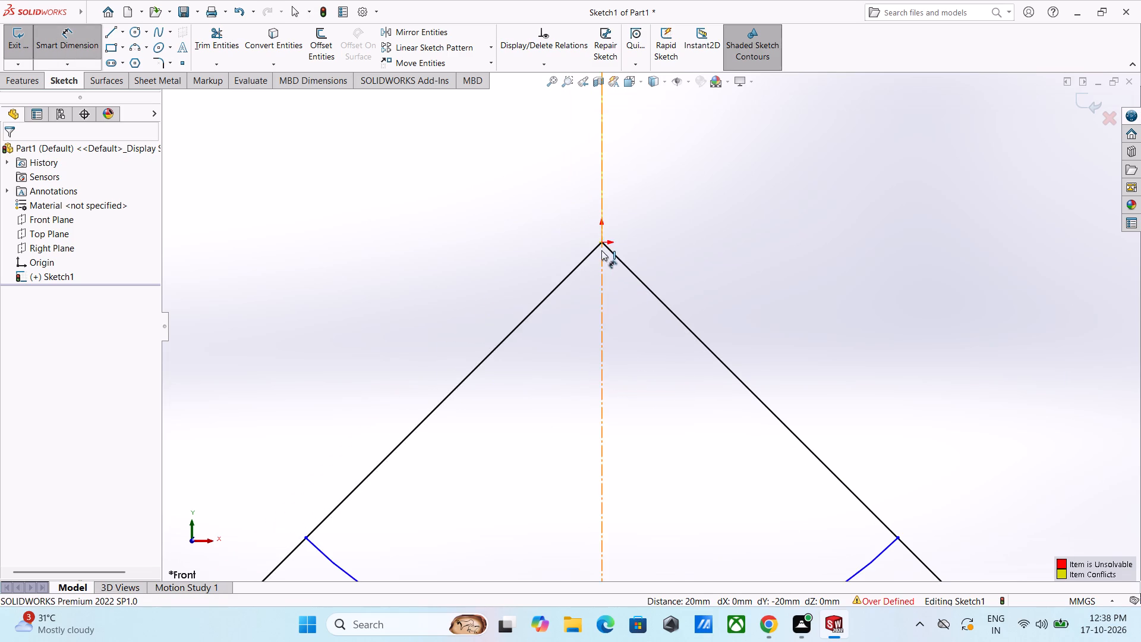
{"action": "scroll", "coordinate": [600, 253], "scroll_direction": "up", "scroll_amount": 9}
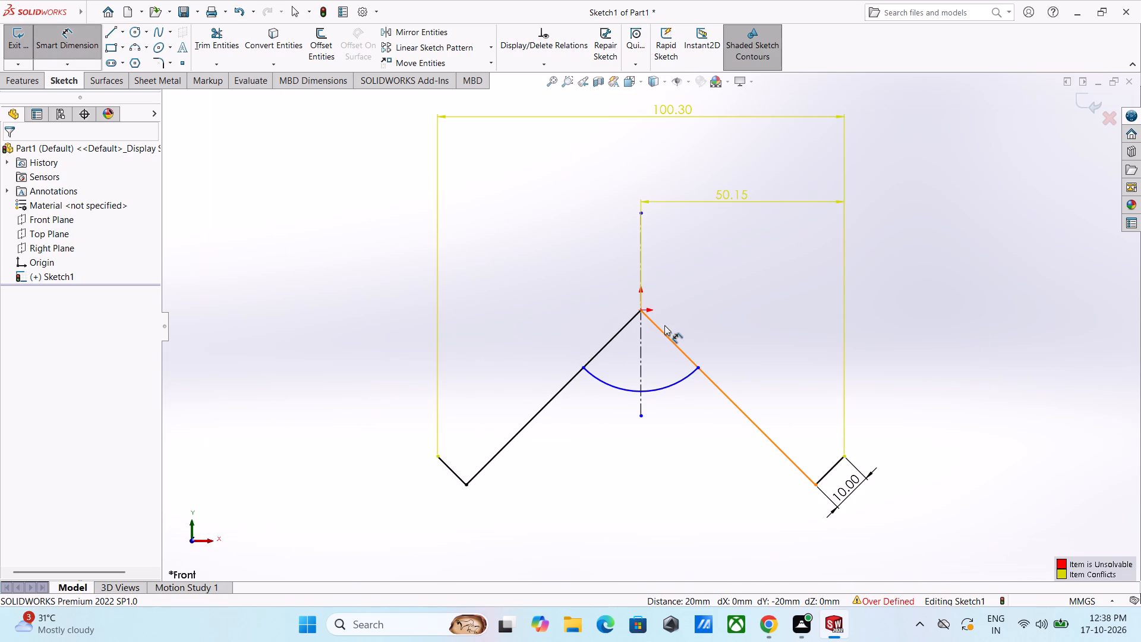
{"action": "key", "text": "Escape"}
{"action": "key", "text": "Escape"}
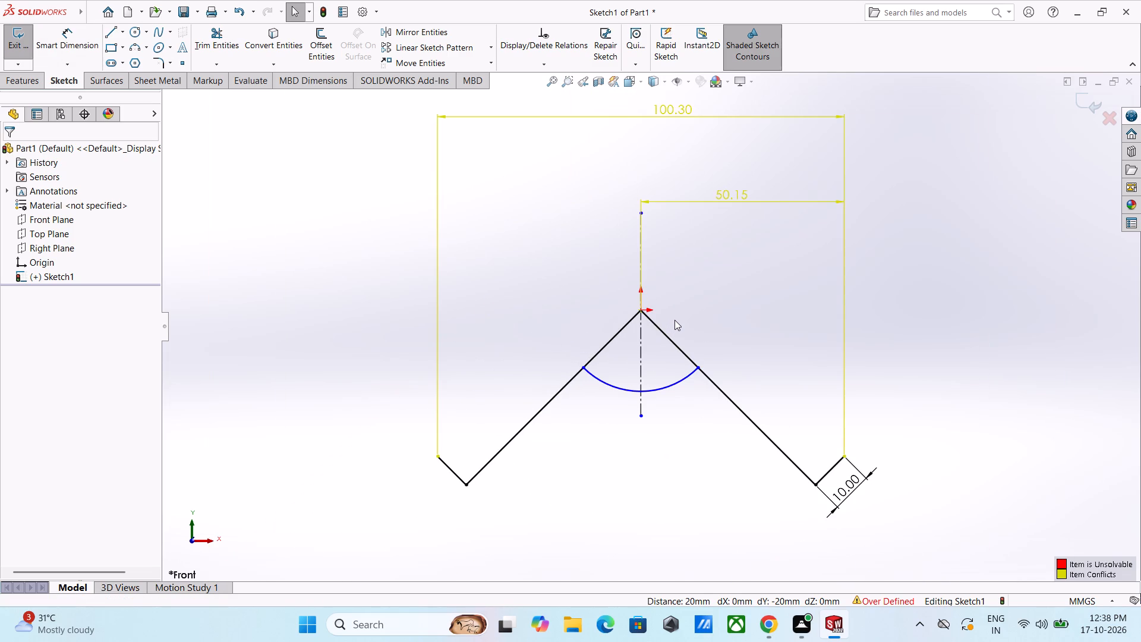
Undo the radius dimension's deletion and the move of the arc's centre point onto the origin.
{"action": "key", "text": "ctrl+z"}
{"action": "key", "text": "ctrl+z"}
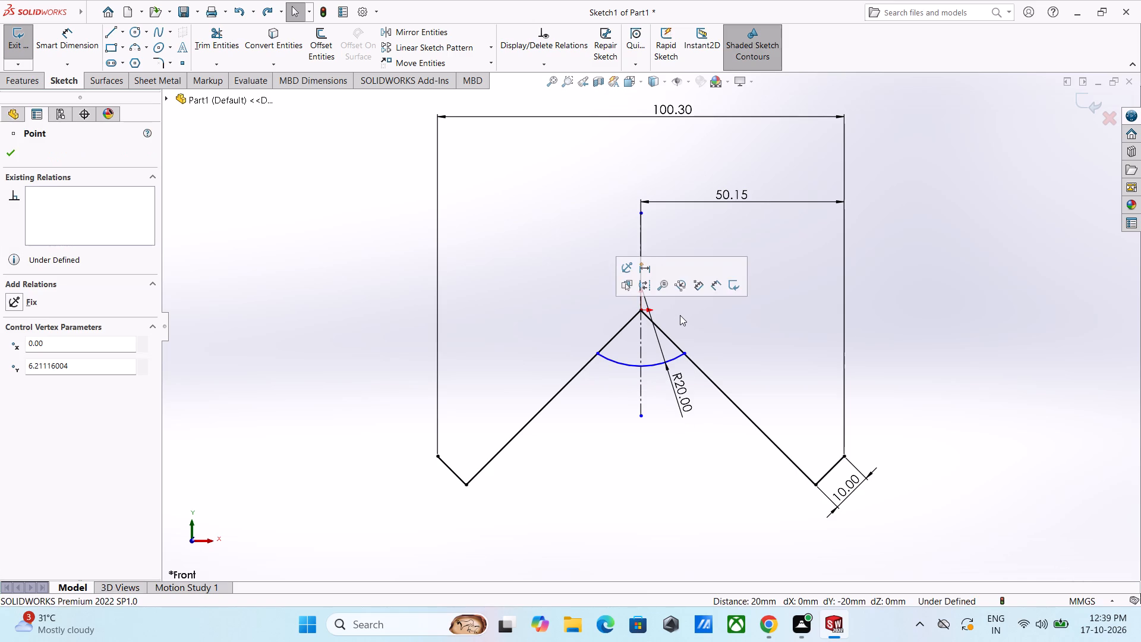
Delete the 50.15 mm dimension between the vertical centreline and the profile's right end.
{"action": "scroll", "coordinate": [793, 342], "scroll_direction": "down", "scroll_amount": 4}
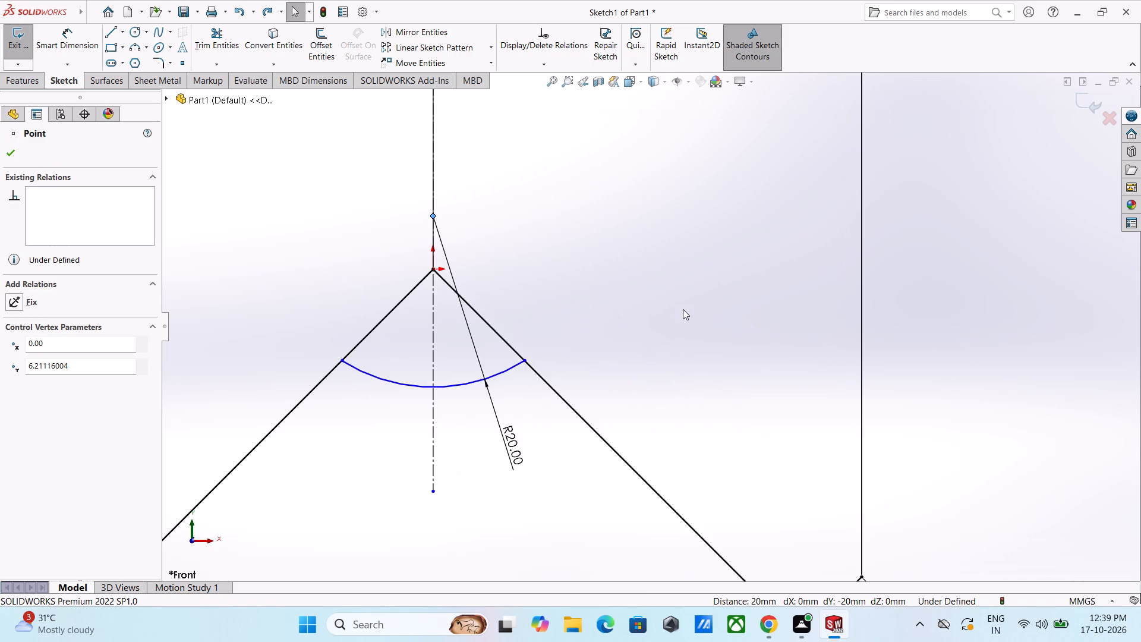
{"action": "scroll", "coordinate": [682, 309], "scroll_direction": "up", "scroll_amount": 3}
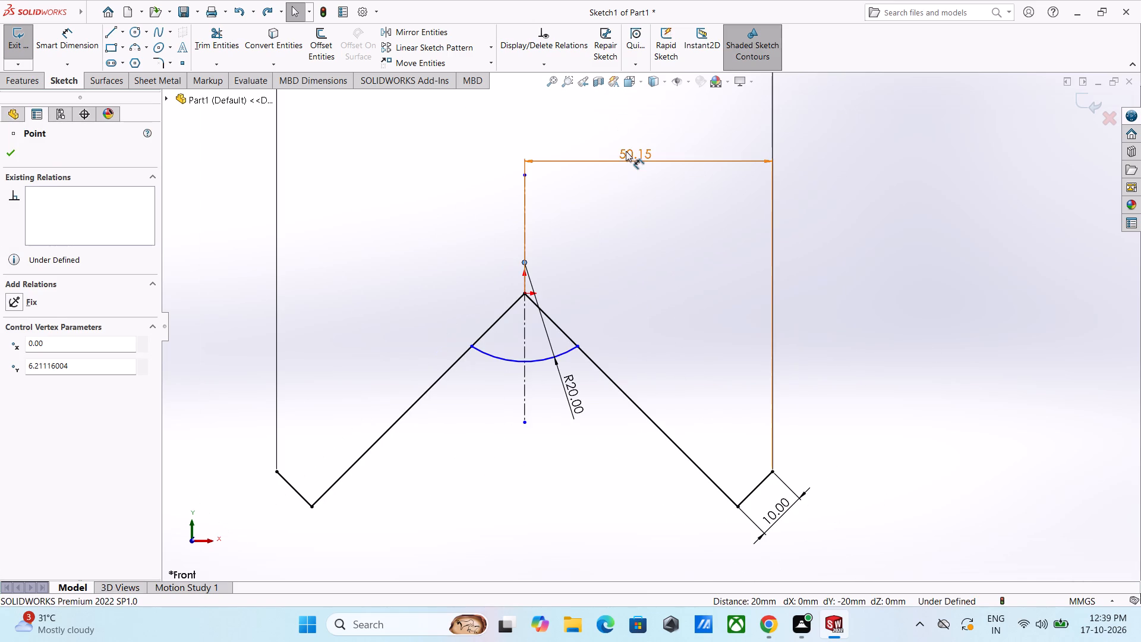
{"action": "left_click", "coordinate": [627, 153]}
{"action": "key", "text": "Delete"}
Add an equal relation between the two long inclined lines that meet at the apex.
{"action": "scroll", "coordinate": [606, 196], "scroll_direction": "up", "scroll_amount": 5}
{"action": "scroll", "coordinate": [607, 185], "scroll_direction": "down", "scroll_amount": 6}
{"action": "scroll", "coordinate": [672, 284], "scroll_direction": "up", "scroll_amount": 5}
{"action": "scroll", "coordinate": [619, 425], "scroll_direction": "up", "scroll_amount": 4}
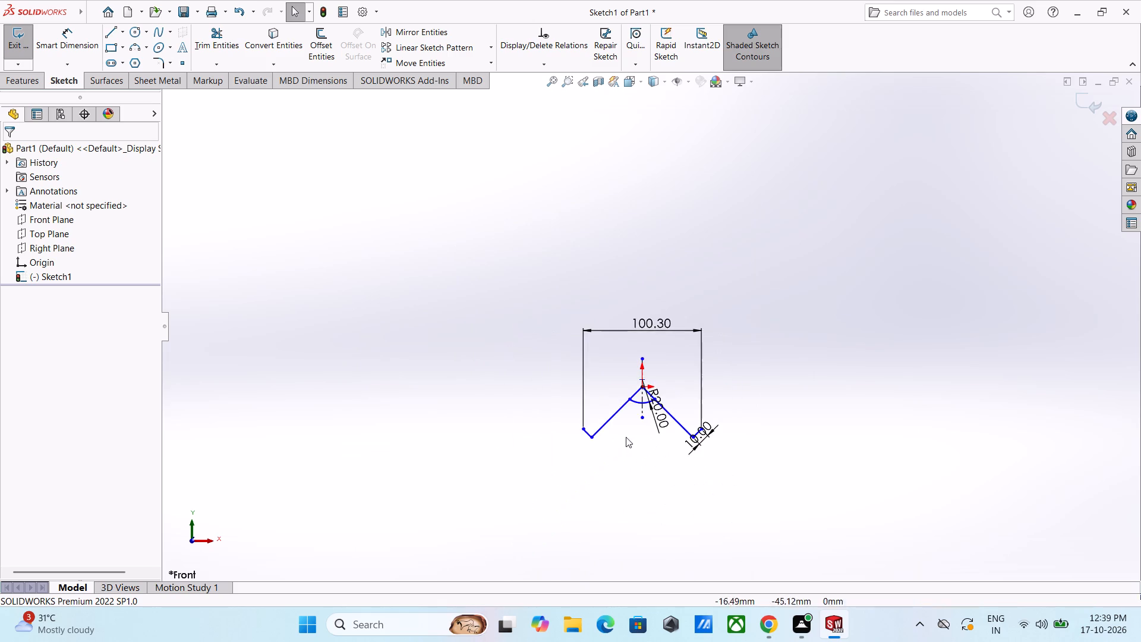
{"action": "scroll", "coordinate": [636, 435], "scroll_direction": "down", "scroll_amount": 5}
{"action": "scroll", "coordinate": [661, 389], "scroll_direction": "down", "scroll_amount": 4}
{"action": "scroll", "coordinate": [664, 315], "scroll_direction": "up", "scroll_amount": 4}
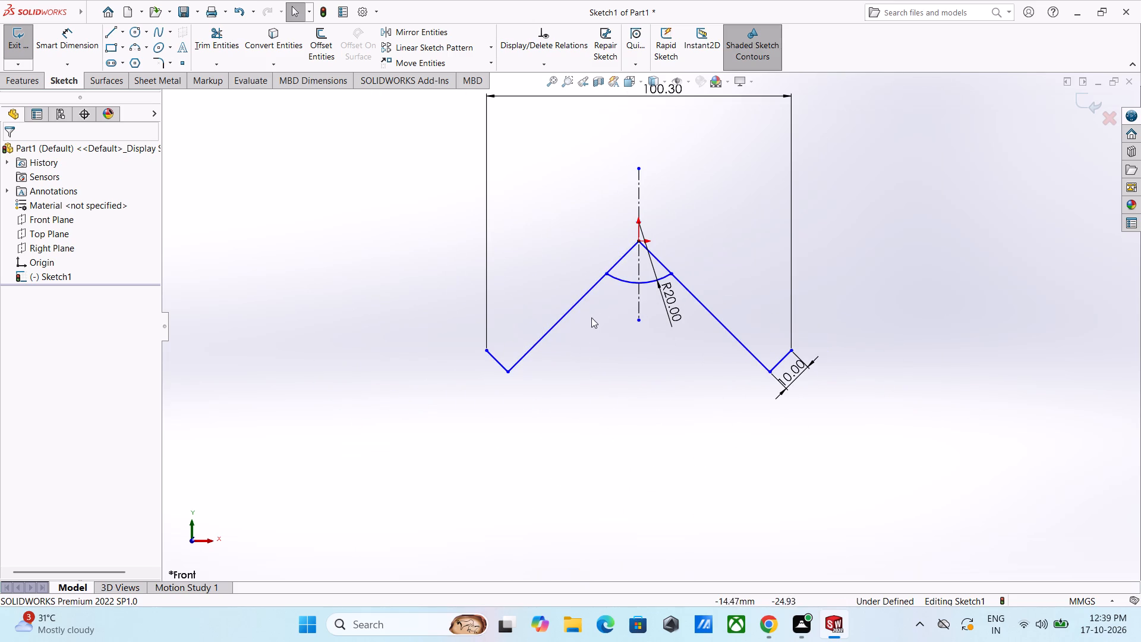
{"action": "left_click", "coordinate": [566, 314], "text": "ctrl"}
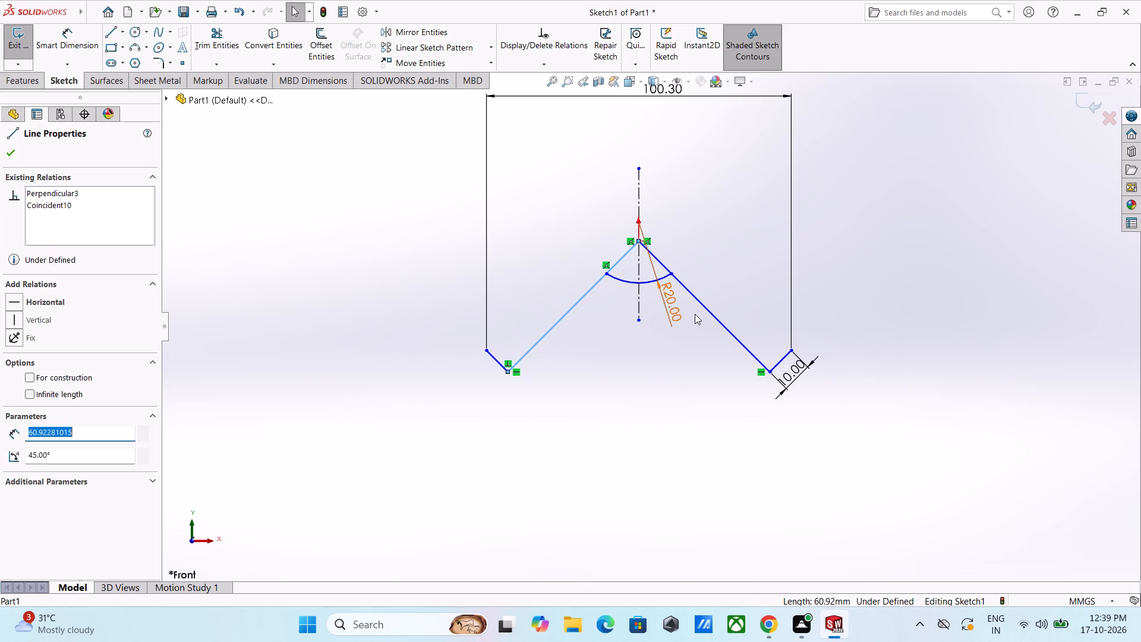
{"action": "left_click", "coordinate": [704, 308], "text": "ctrl"}
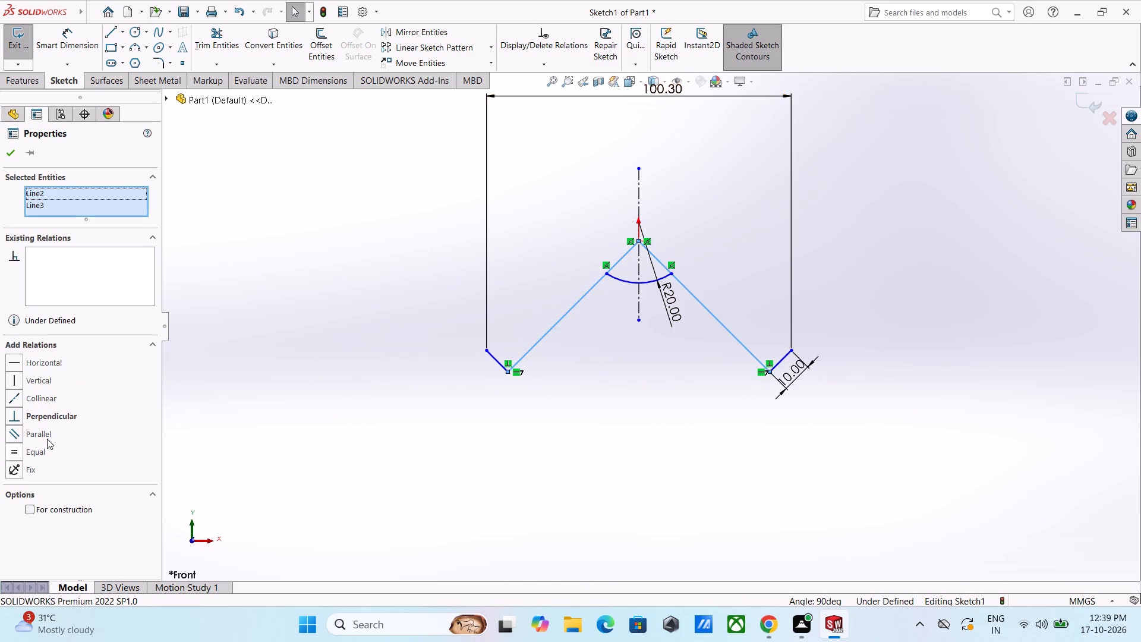
{"action": "left_click", "coordinate": [20, 454]}
{"action": "key", "text": "Escape"}
{"action": "key", "text": "Escape"}
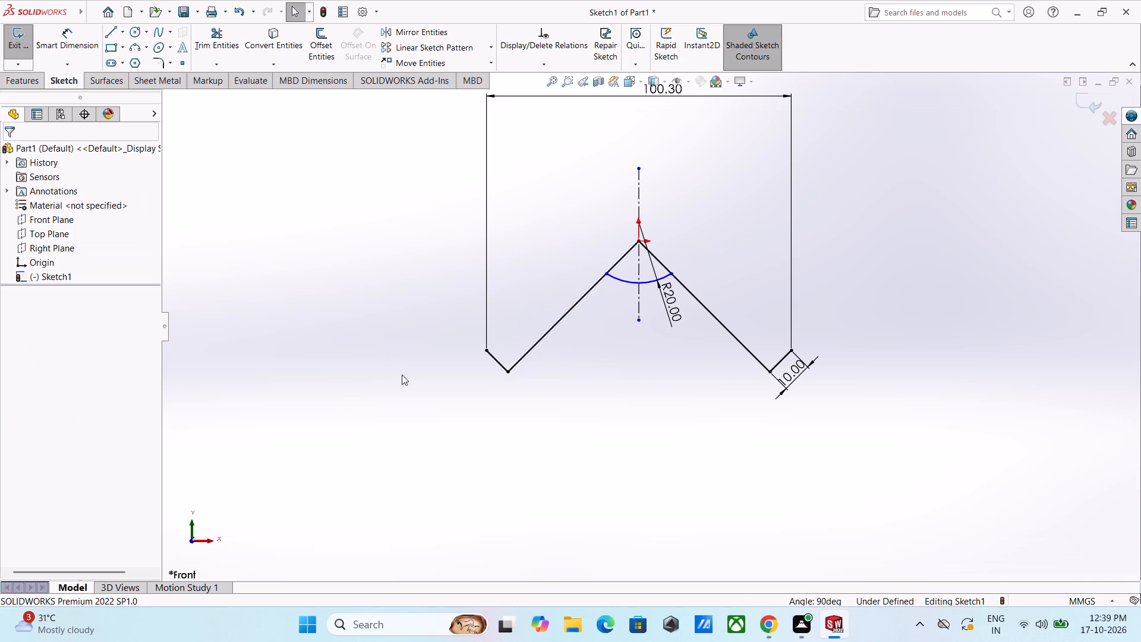
Delete the R20 radius dimension from the arc.
{"action": "left_click", "coordinate": [658, 288]}
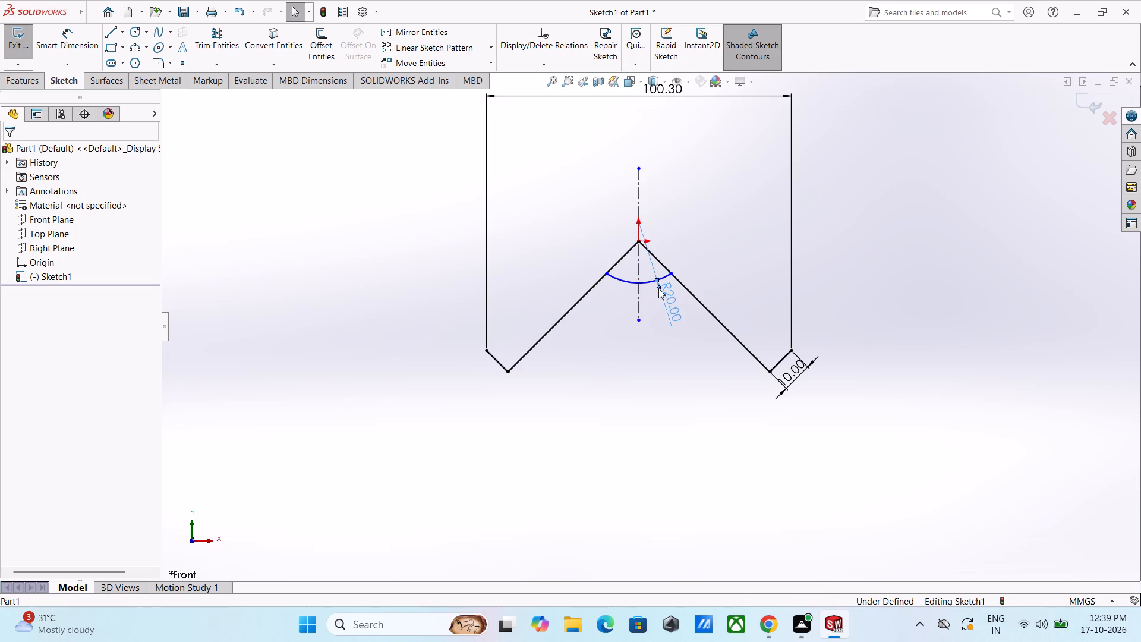
{"action": "key", "text": "Delete"}
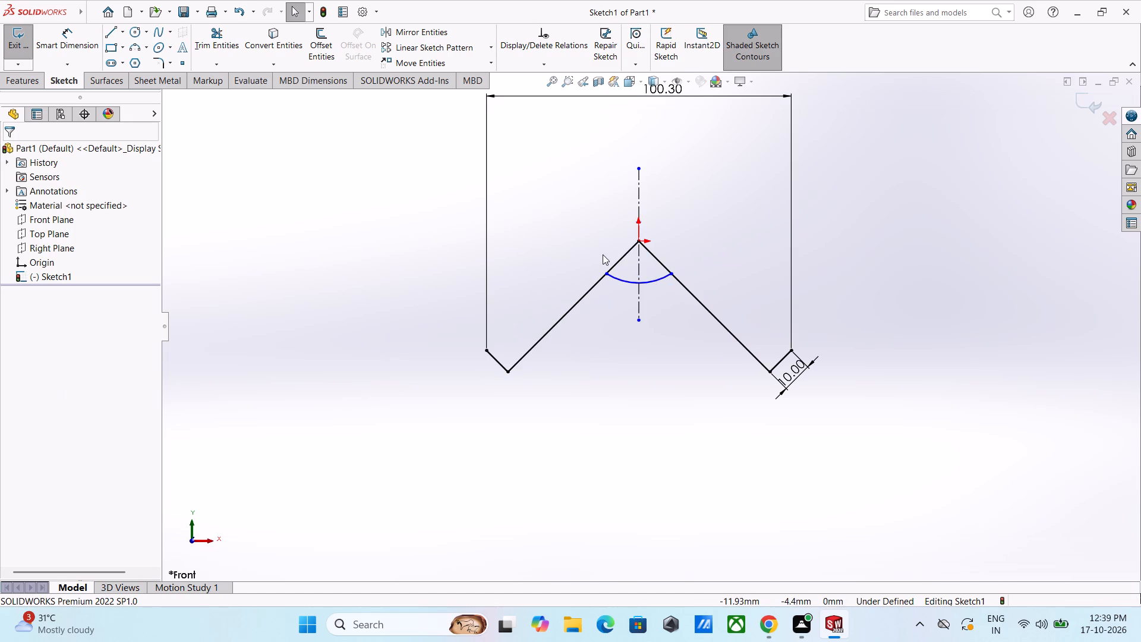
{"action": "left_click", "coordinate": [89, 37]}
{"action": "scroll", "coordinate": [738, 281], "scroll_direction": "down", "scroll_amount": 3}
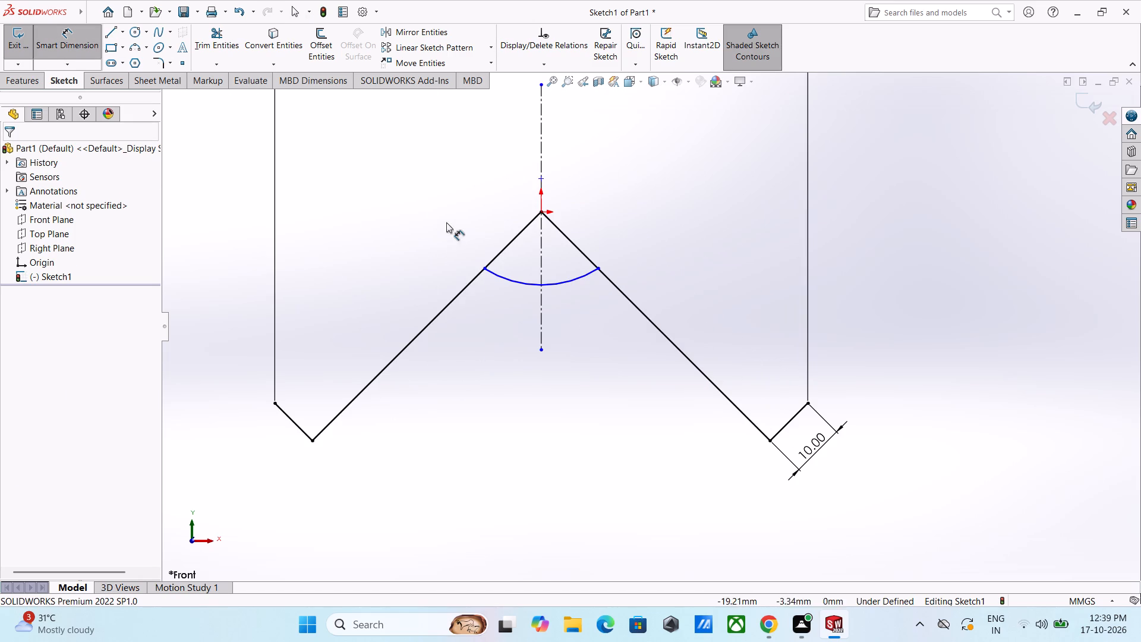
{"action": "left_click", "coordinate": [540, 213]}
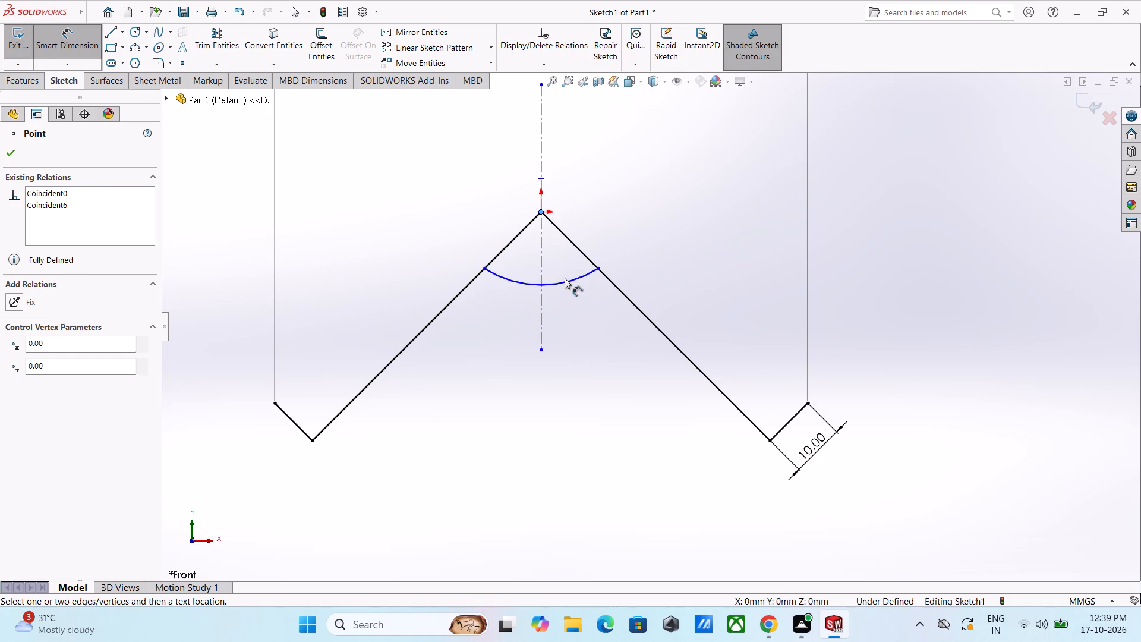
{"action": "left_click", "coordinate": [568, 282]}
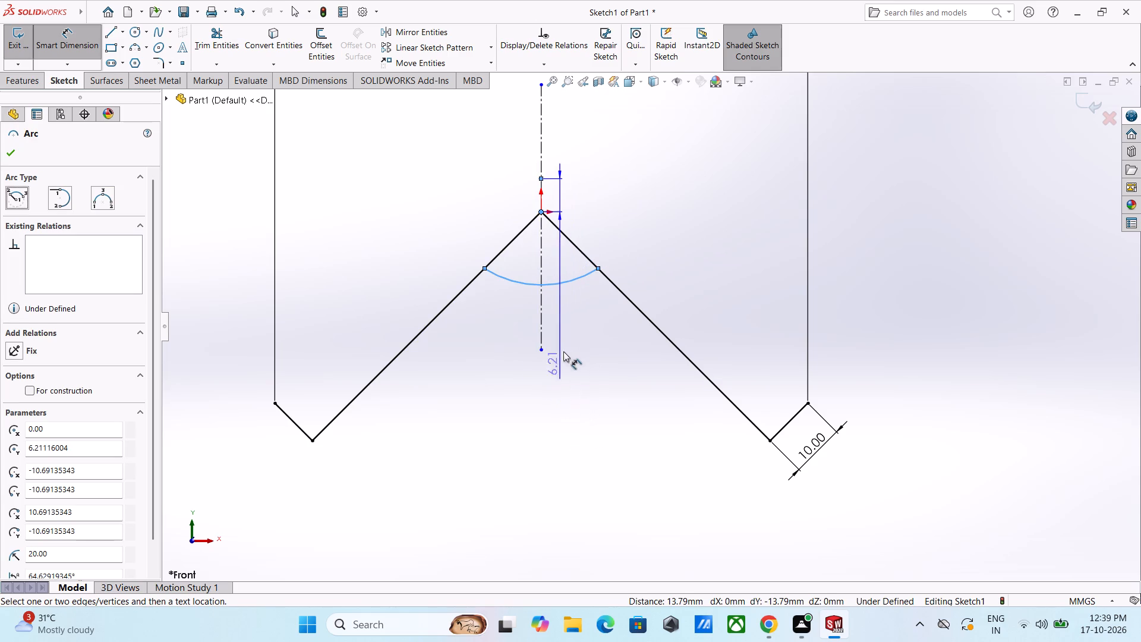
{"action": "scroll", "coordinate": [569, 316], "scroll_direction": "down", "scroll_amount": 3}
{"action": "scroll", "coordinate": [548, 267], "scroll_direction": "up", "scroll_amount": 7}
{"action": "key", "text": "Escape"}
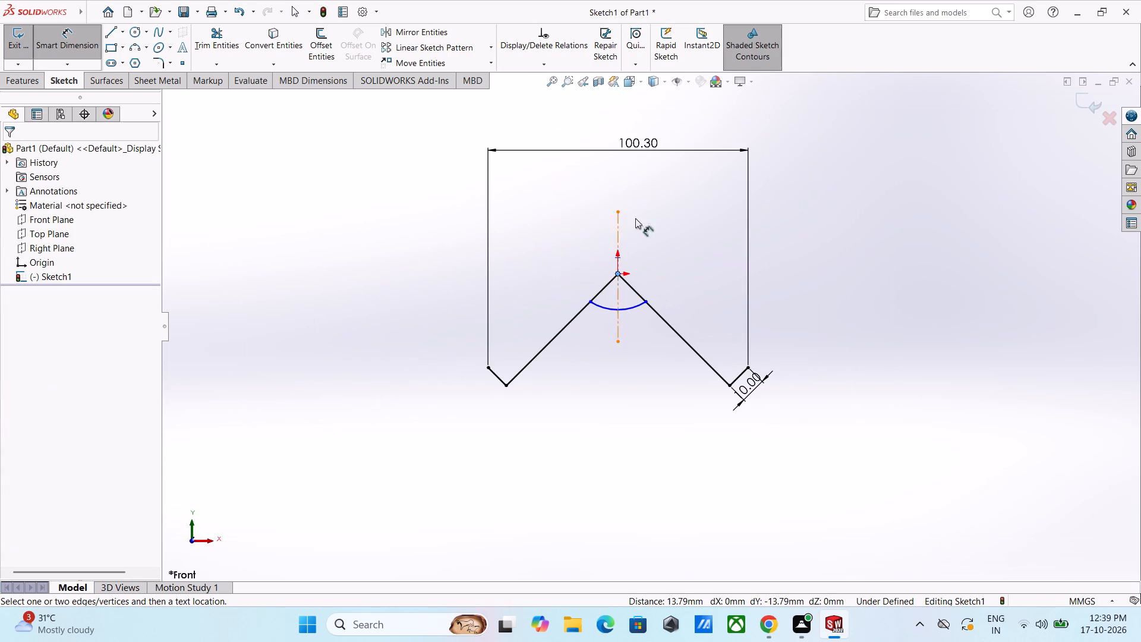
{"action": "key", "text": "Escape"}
Delete the vertical centreline running through the apex.
{"action": "left_click", "coordinate": [617, 235]}
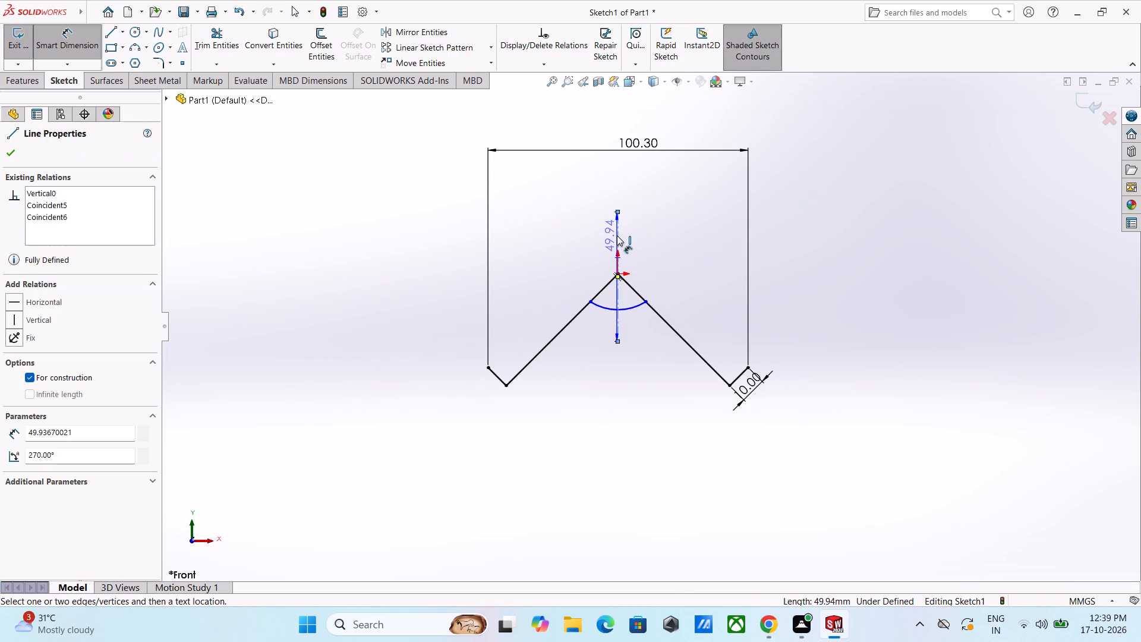
{"action": "key", "text": "Delete"}
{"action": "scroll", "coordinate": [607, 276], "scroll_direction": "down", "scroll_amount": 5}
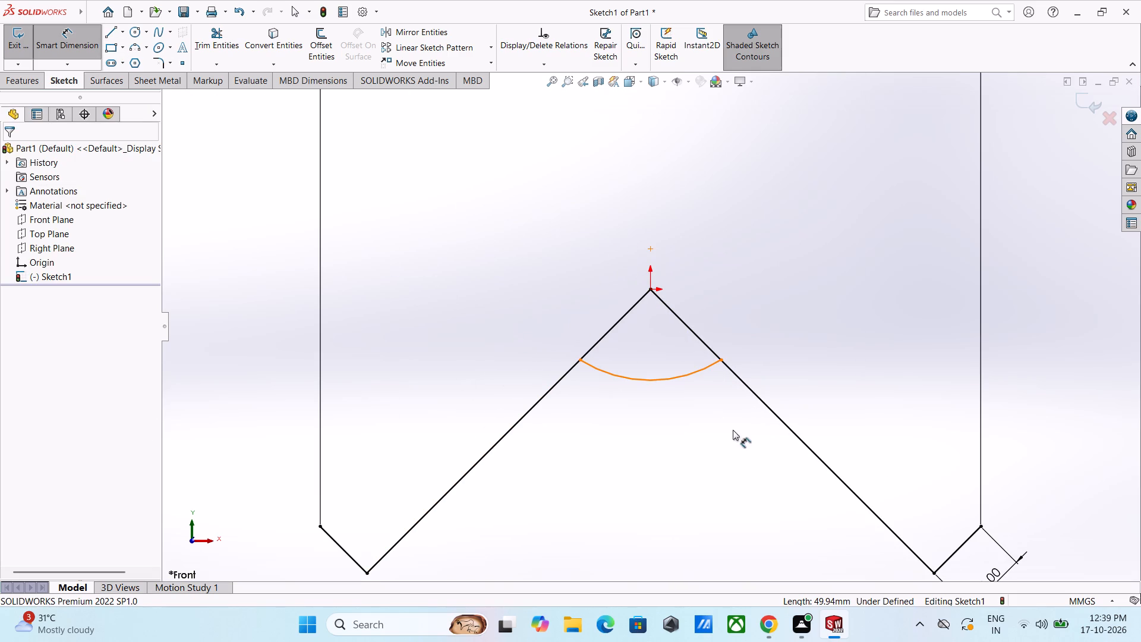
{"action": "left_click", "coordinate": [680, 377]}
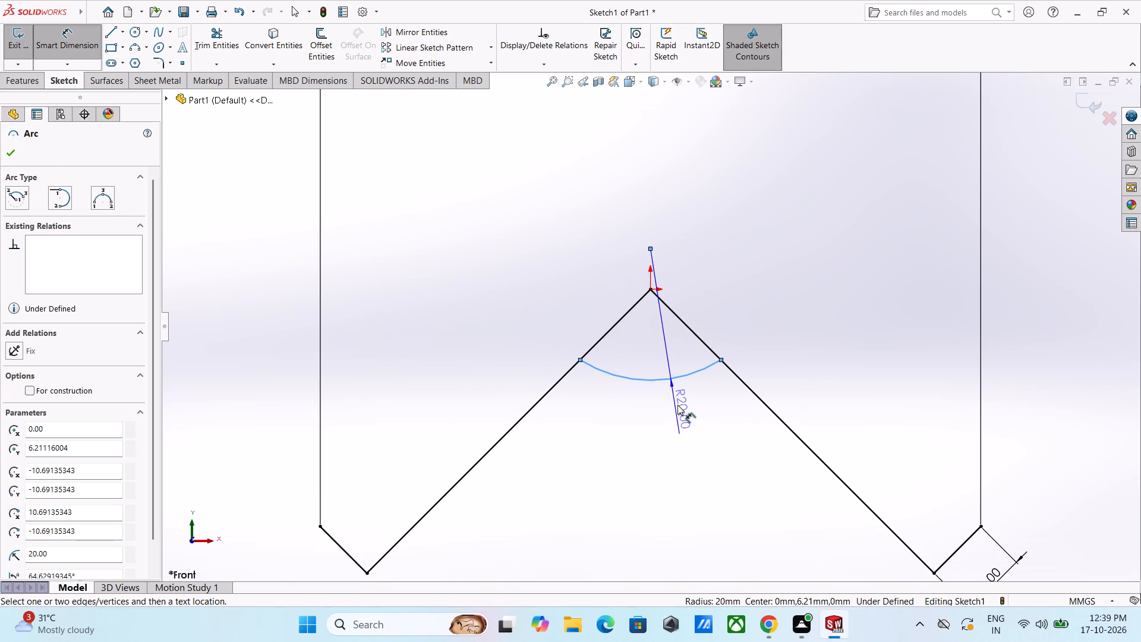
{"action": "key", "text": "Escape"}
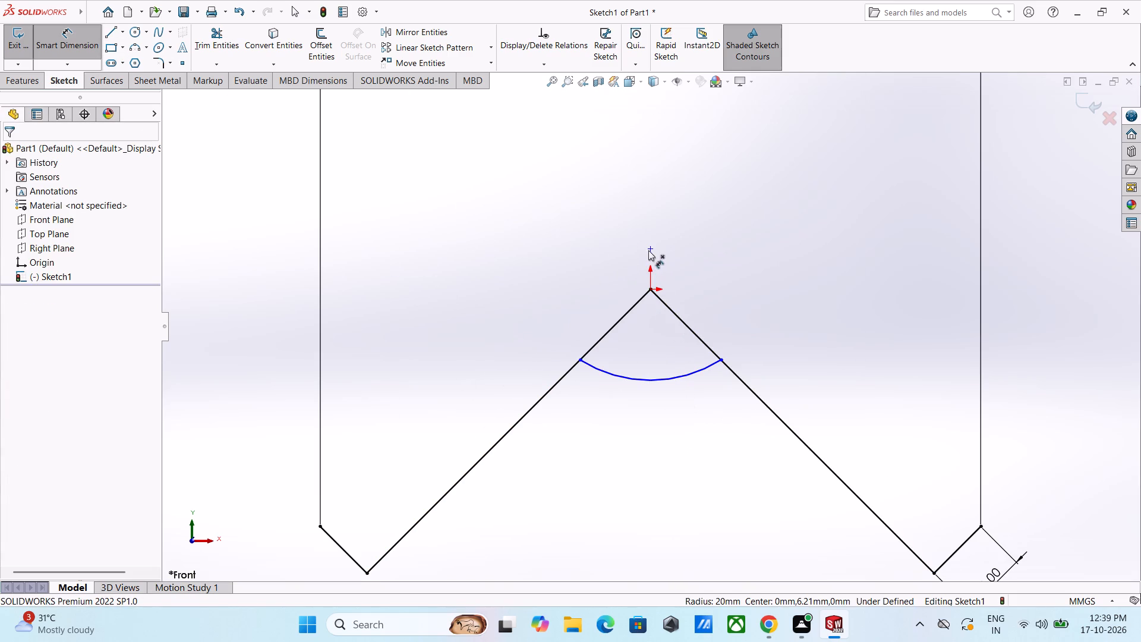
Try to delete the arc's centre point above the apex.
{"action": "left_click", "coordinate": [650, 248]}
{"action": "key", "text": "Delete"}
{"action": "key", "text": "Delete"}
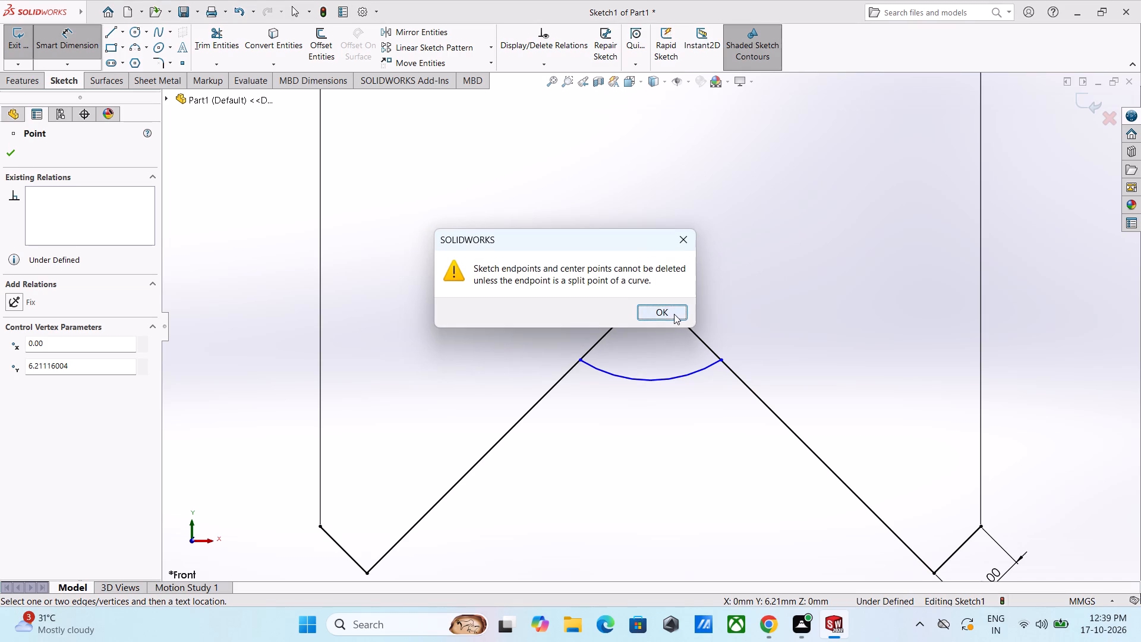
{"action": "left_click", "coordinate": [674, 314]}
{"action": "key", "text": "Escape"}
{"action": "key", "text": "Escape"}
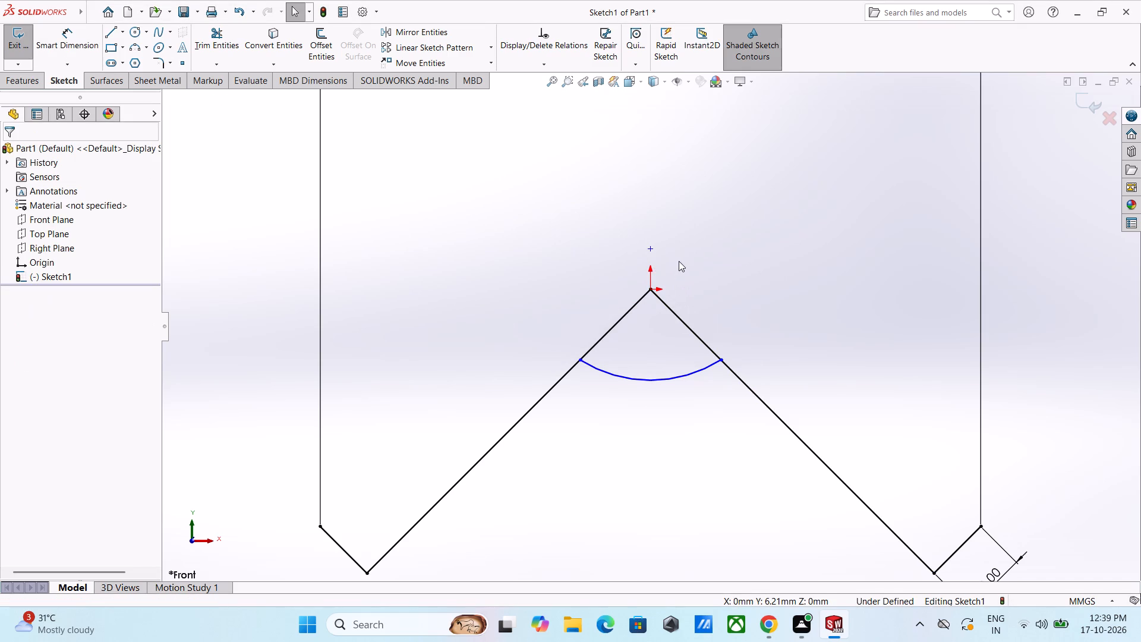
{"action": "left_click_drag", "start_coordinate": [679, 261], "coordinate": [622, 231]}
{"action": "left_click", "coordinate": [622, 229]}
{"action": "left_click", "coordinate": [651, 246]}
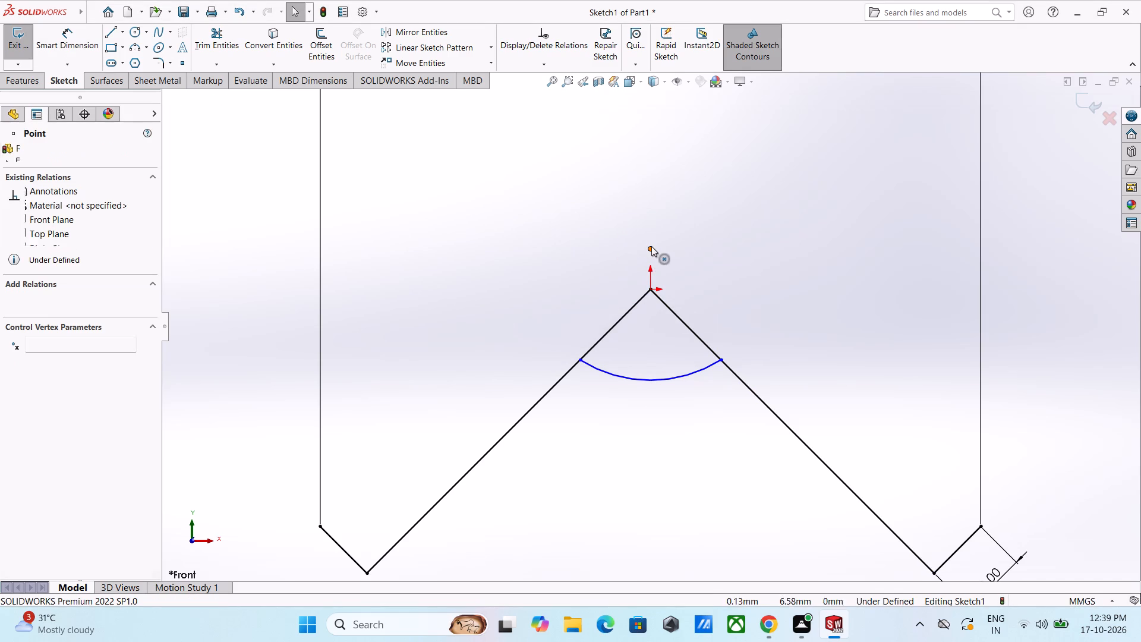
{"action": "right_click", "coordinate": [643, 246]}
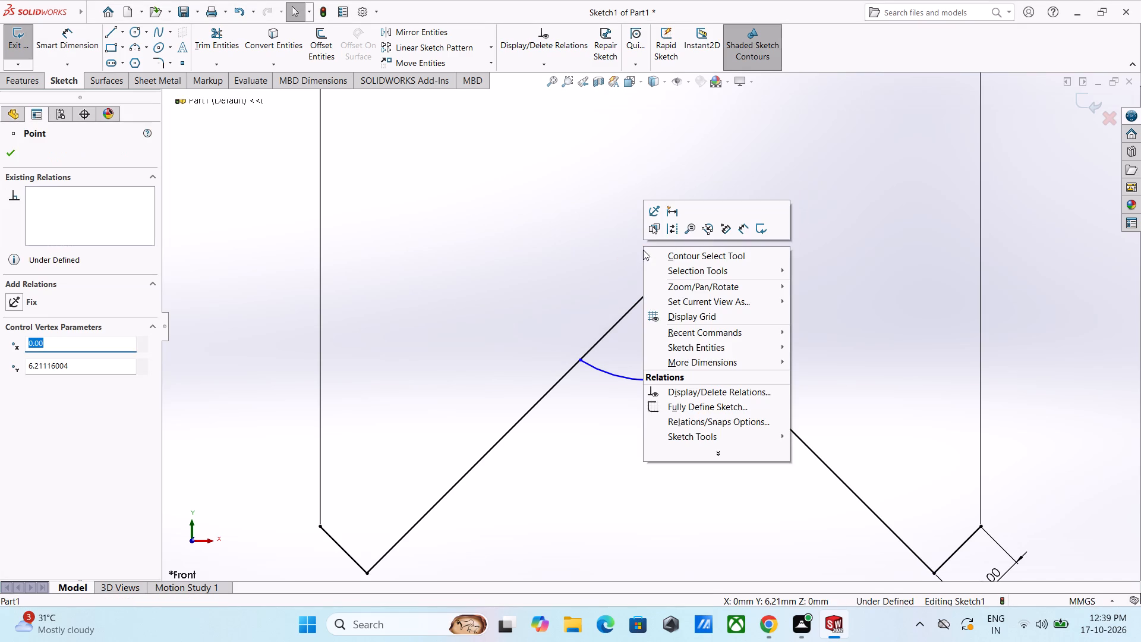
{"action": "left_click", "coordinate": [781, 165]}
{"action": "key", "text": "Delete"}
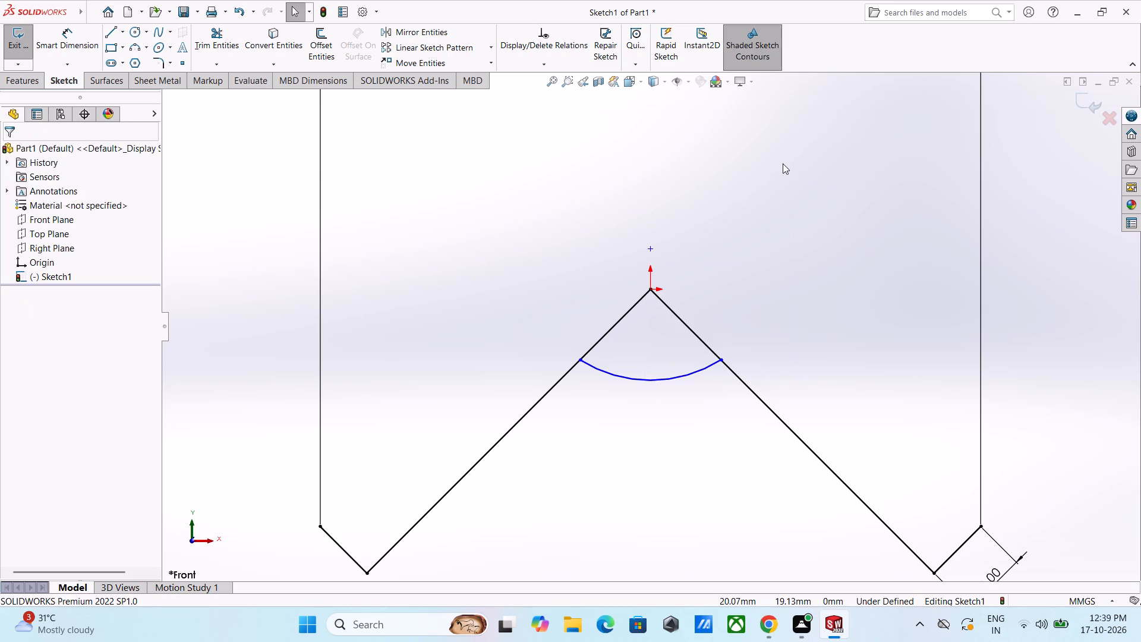
Add a coincident relation between the profile's apex and the arc's centre point.
{"action": "left_click", "coordinate": [650, 291], "text": "ctrl"}
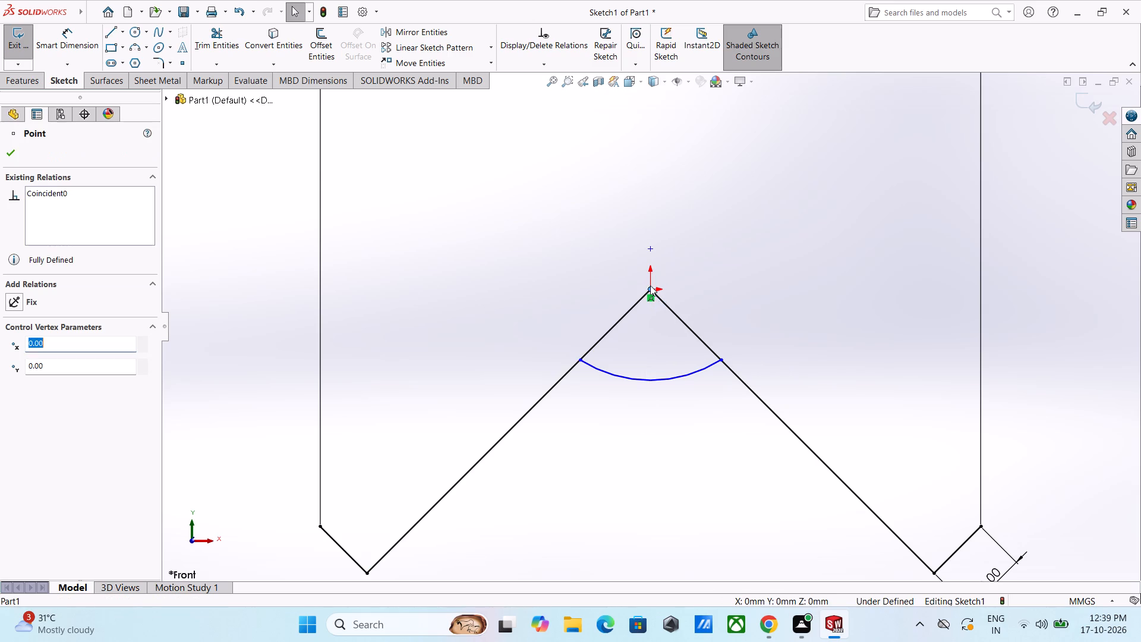
{"action": "left_click", "coordinate": [652, 249], "text": "ctrl"}
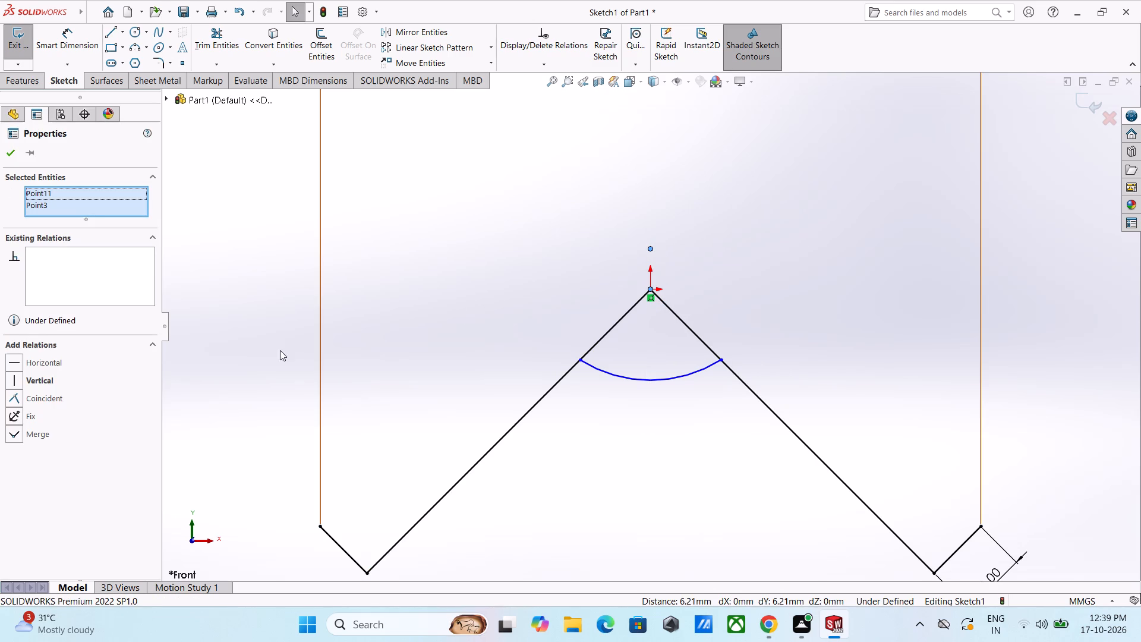
{"action": "left_click", "coordinate": [14, 396]}
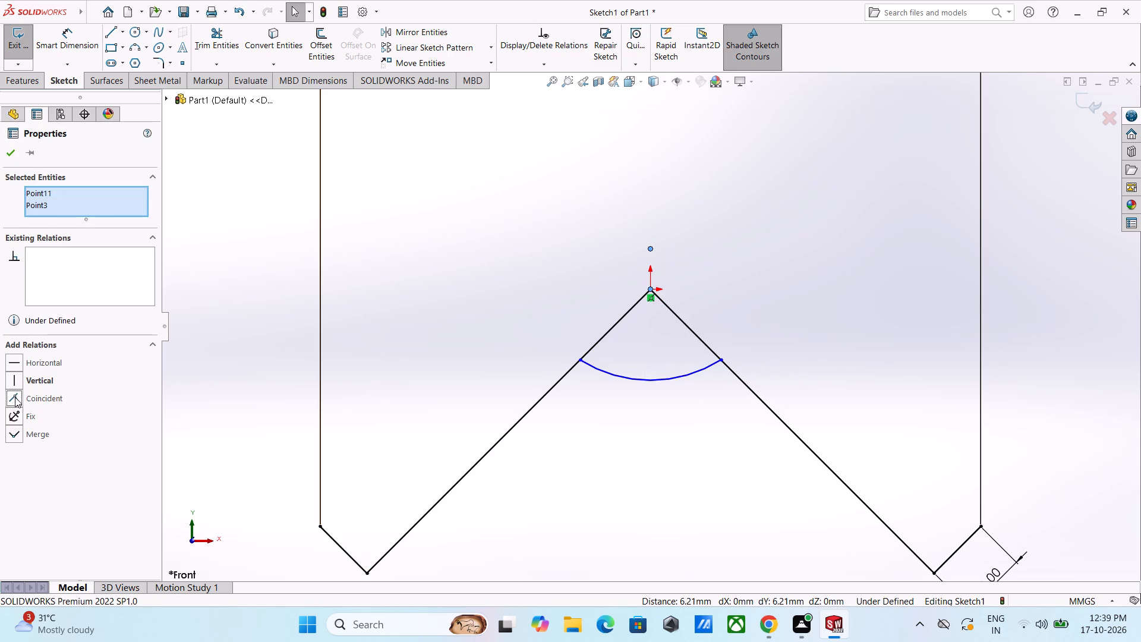
Dimension the radius of the arc below the apex and set it to 20 mm.
{"action": "key", "text": "Escape"}
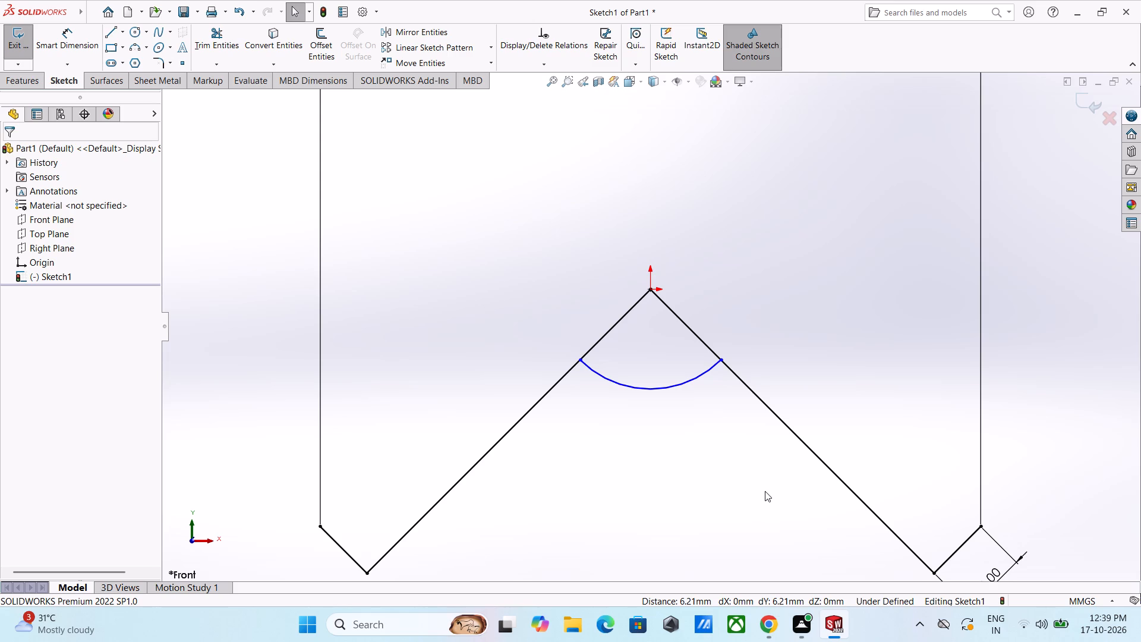
{"action": "left_click", "coordinate": [82, 40]}
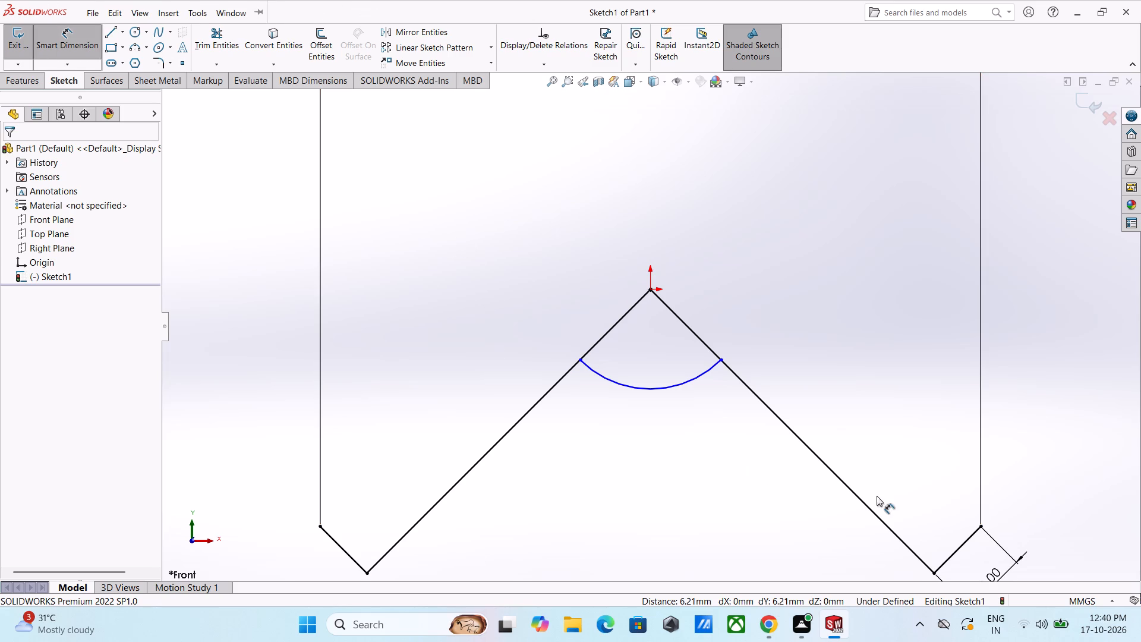
{"action": "left_click", "coordinate": [675, 388]}
{"action": "left_click", "coordinate": [696, 462]}
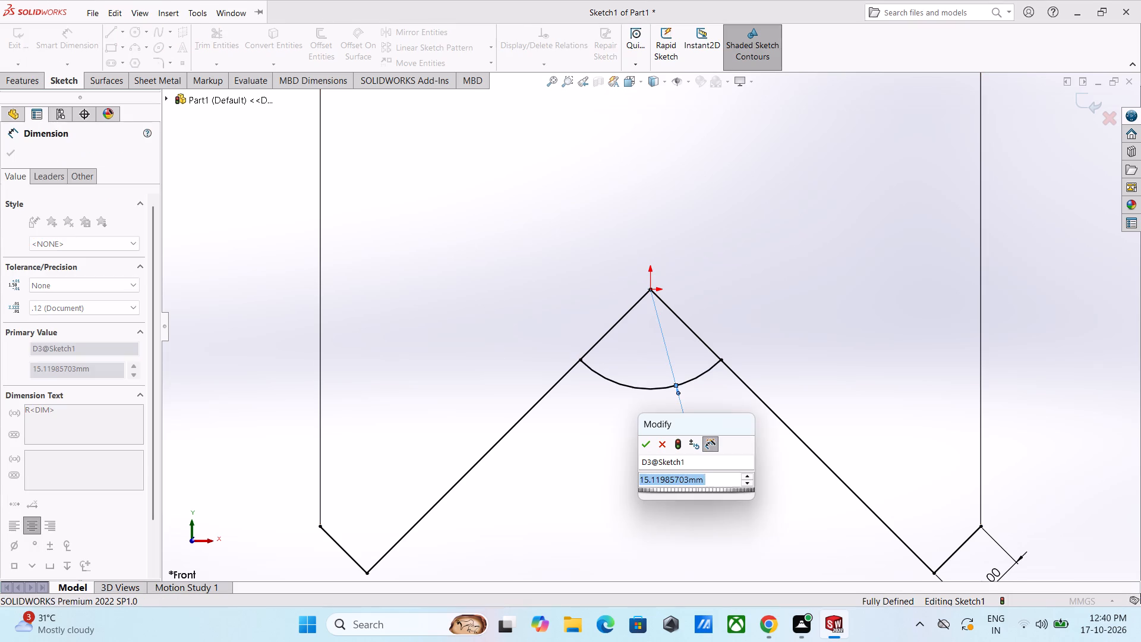
{"action": "type", "text": "20"}
{"action": "key", "text": "Return"}
{"action": "scroll", "coordinate": [834, 444], "scroll_direction": "up", "scroll_amount": 2}
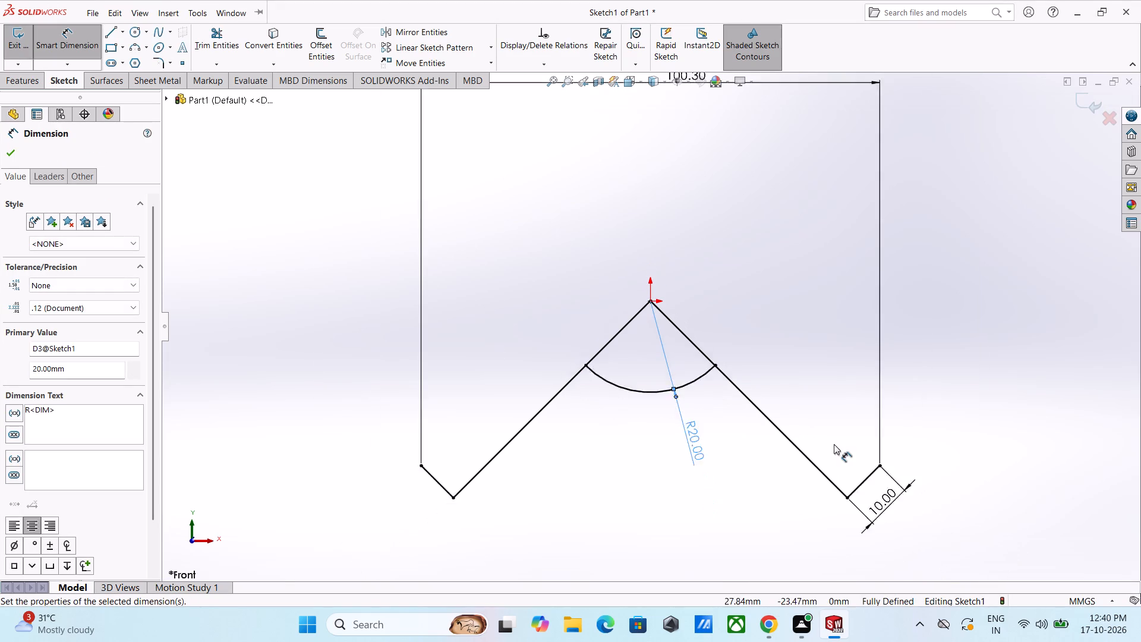
{"action": "scroll", "coordinate": [834, 444], "scroll_direction": "up", "scroll_amount": 5}
{"action": "left_click", "coordinate": [859, 427]}
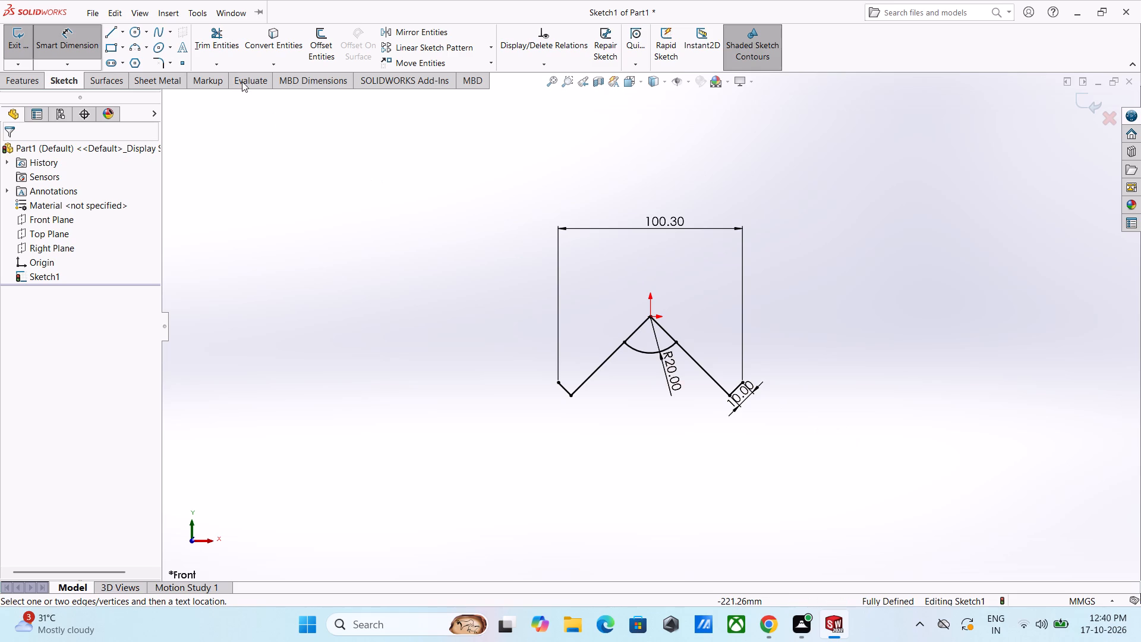
Power trim the two sloping line segments between the apex and the arc's endpoints.
{"action": "left_click", "coordinate": [226, 42]}
{"action": "scroll", "coordinate": [670, 372], "scroll_direction": "down", "scroll_amount": 6}
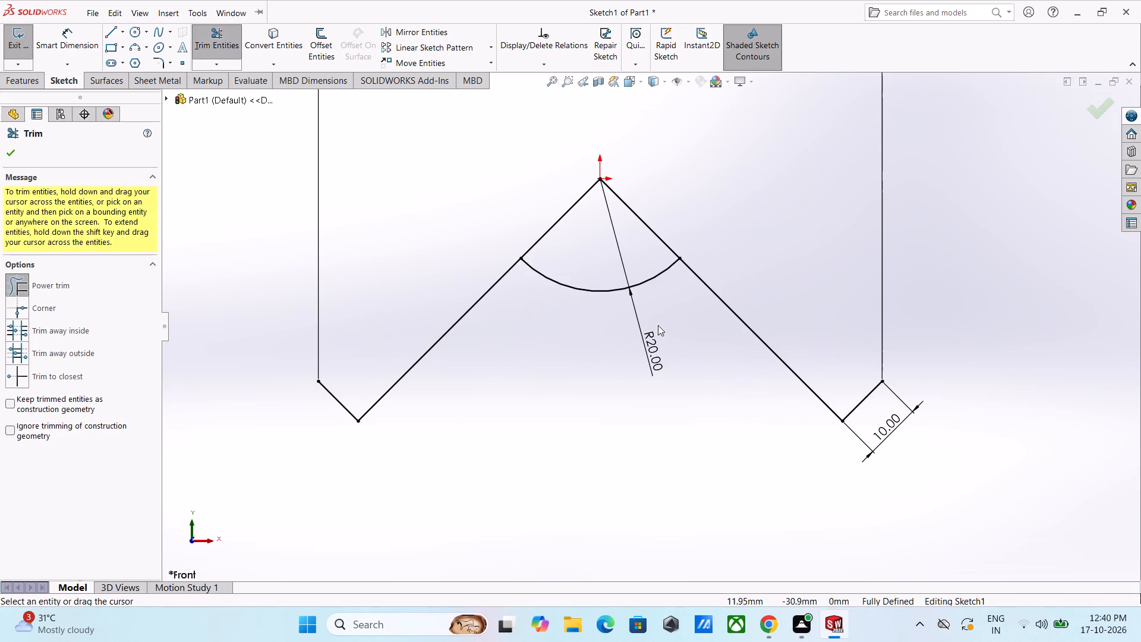
{"action": "left_click_drag", "start_coordinate": [515, 202], "coordinate": [699, 210]}
{"action": "scroll", "coordinate": [320, 162], "scroll_direction": "up", "scroll_amount": 5}
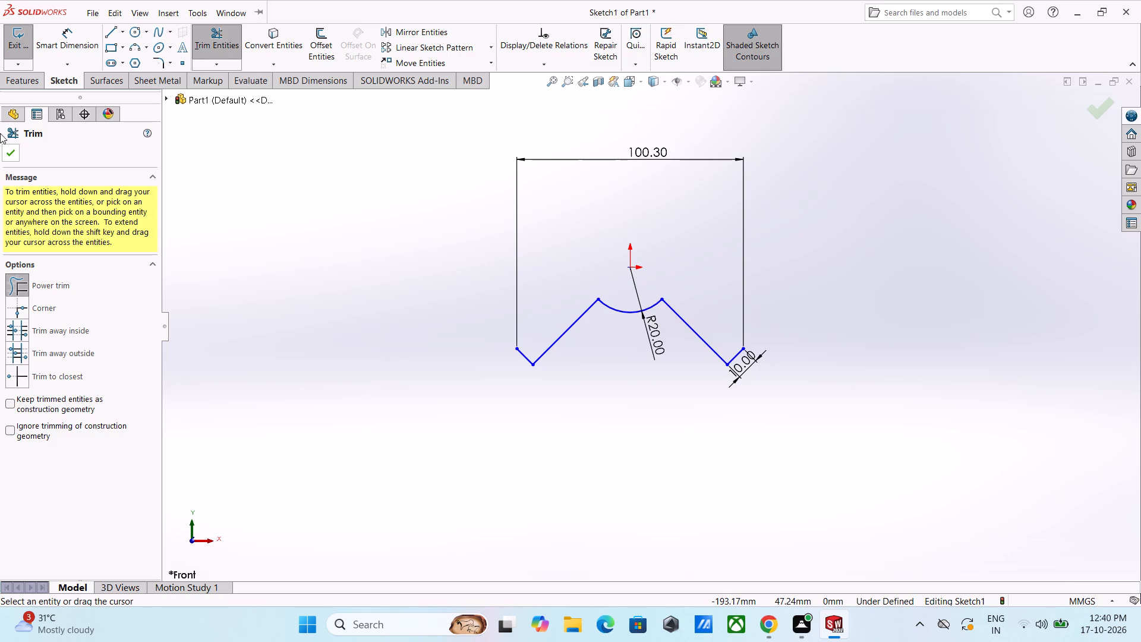
{"action": "left_click", "coordinate": [12, 152]}
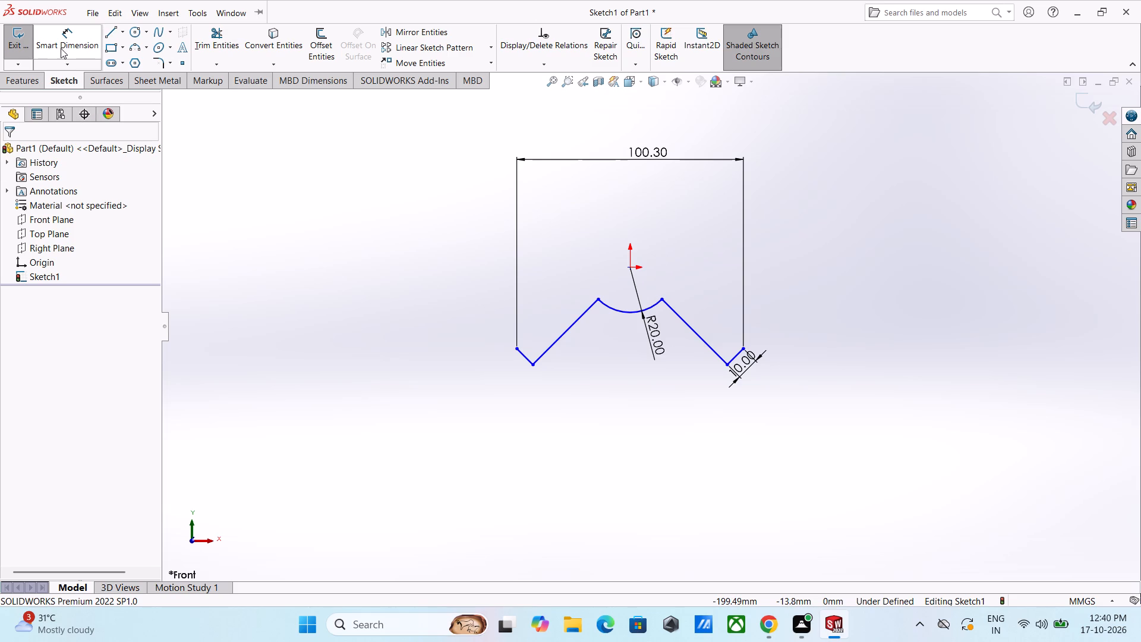
Draw two connected centerlines from one arc endpoint to the origin and on to the other arc endpoint.
{"action": "left_click", "coordinate": [124, 32]}
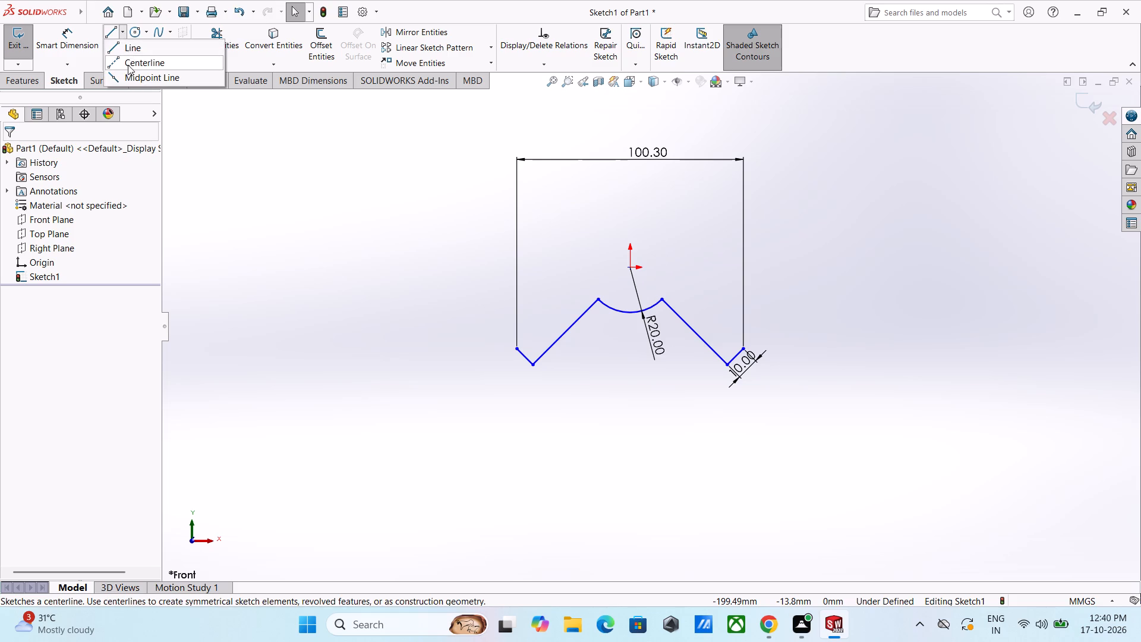
{"action": "left_click", "coordinate": [129, 65]}
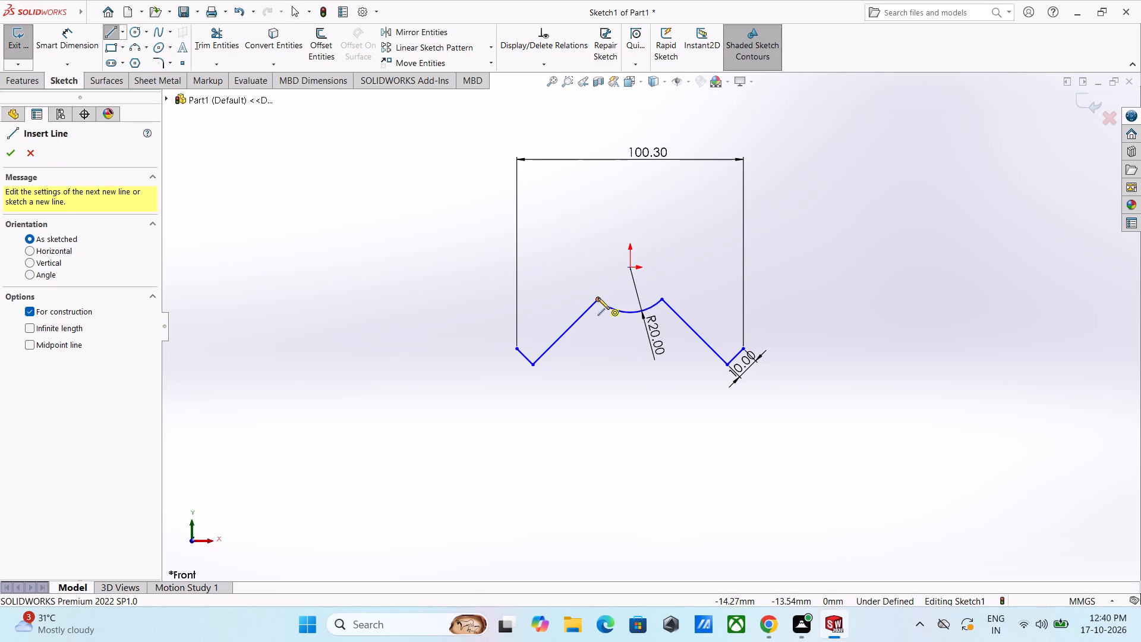
{"action": "left_click", "coordinate": [598, 298]}
{"action": "left_click_drag", "start_coordinate": [630, 270], "coordinate": [635, 281]}
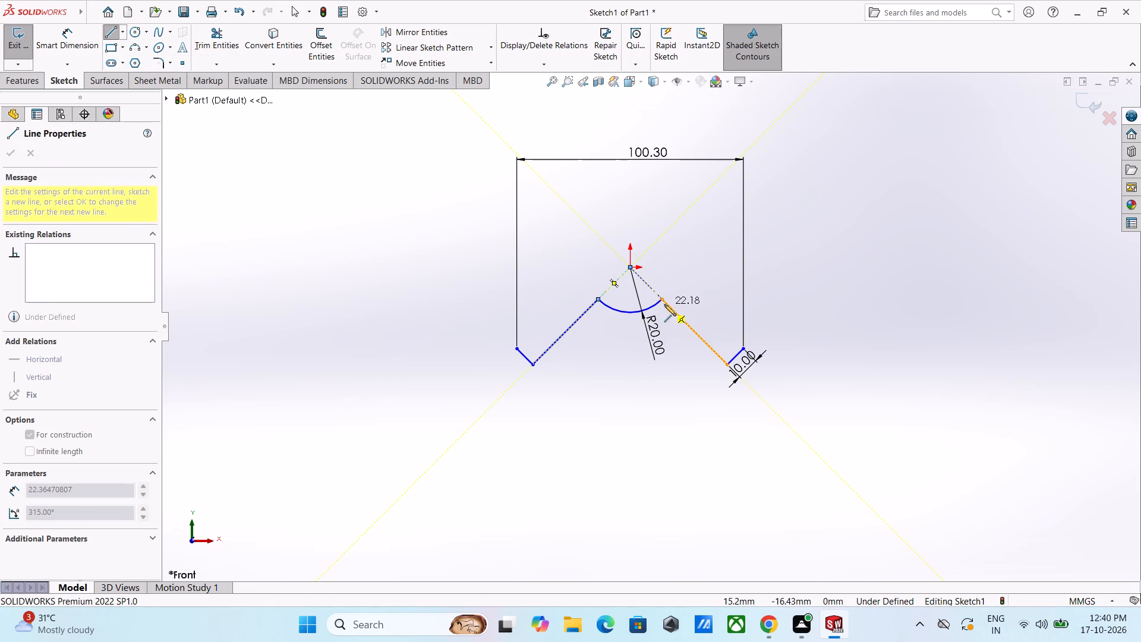
{"action": "left_click", "coordinate": [663, 300]}
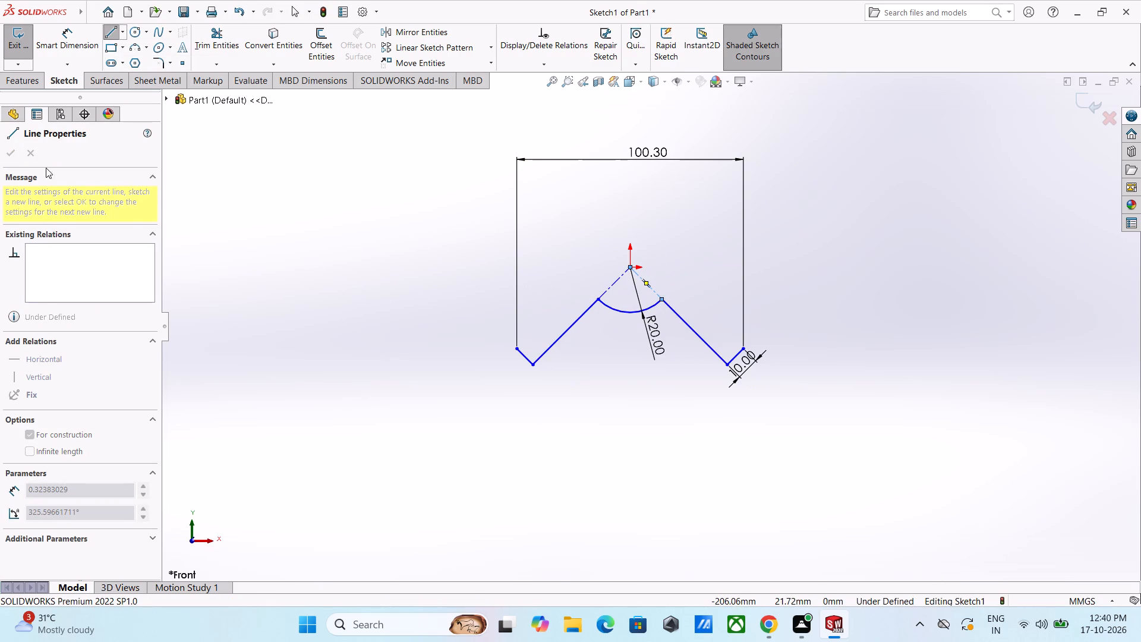
{"action": "right_click", "coordinate": [465, 289]}
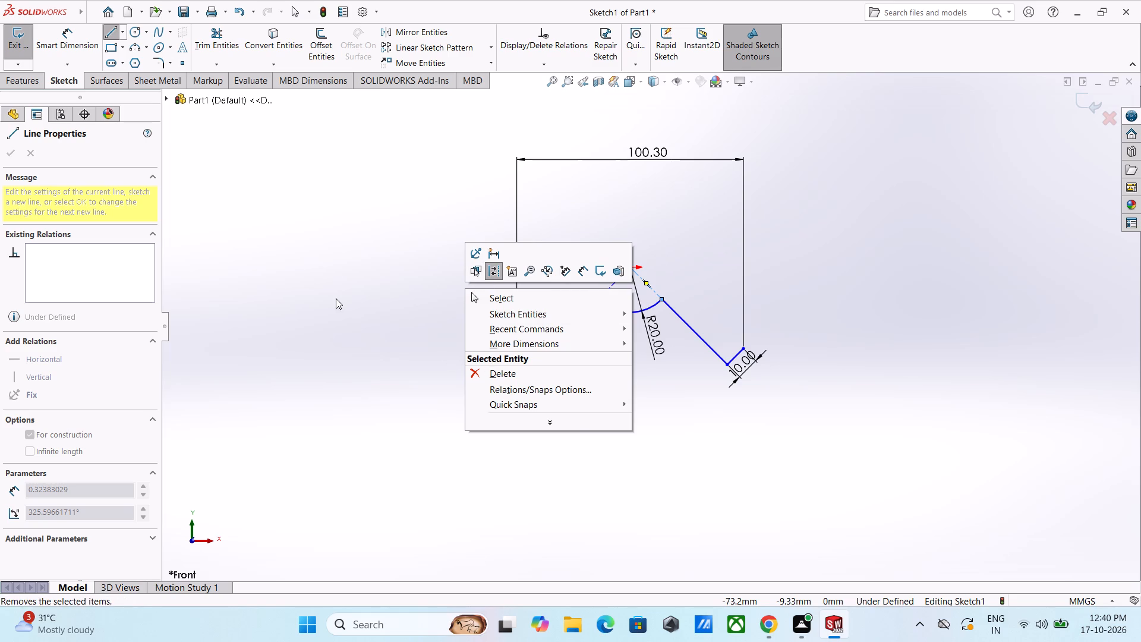
{"action": "left_click", "coordinate": [336, 298]}
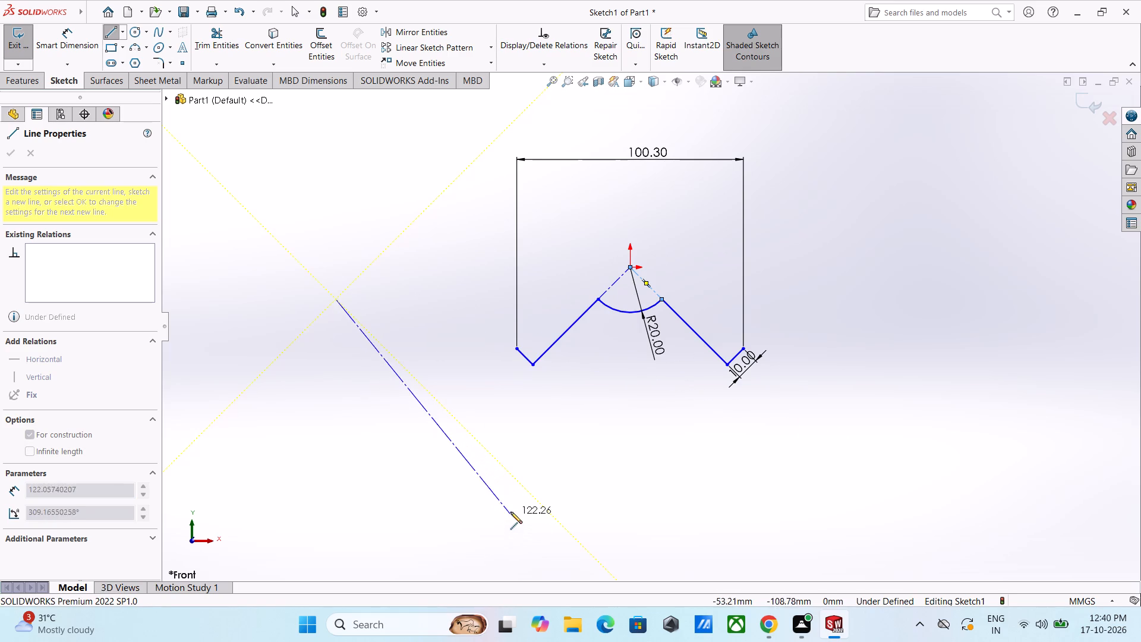
{"action": "key", "text": "Escape"}
Examine the profile around the arc's endpoints, the new centerlines and the lower corners.
{"action": "scroll", "coordinate": [585, 395], "scroll_direction": "down", "scroll_amount": 3}
{"action": "scroll", "coordinate": [601, 335], "scroll_direction": "down", "scroll_amount": 6}
{"action": "scroll", "coordinate": [626, 207], "scroll_direction": "up", "scroll_amount": 3}
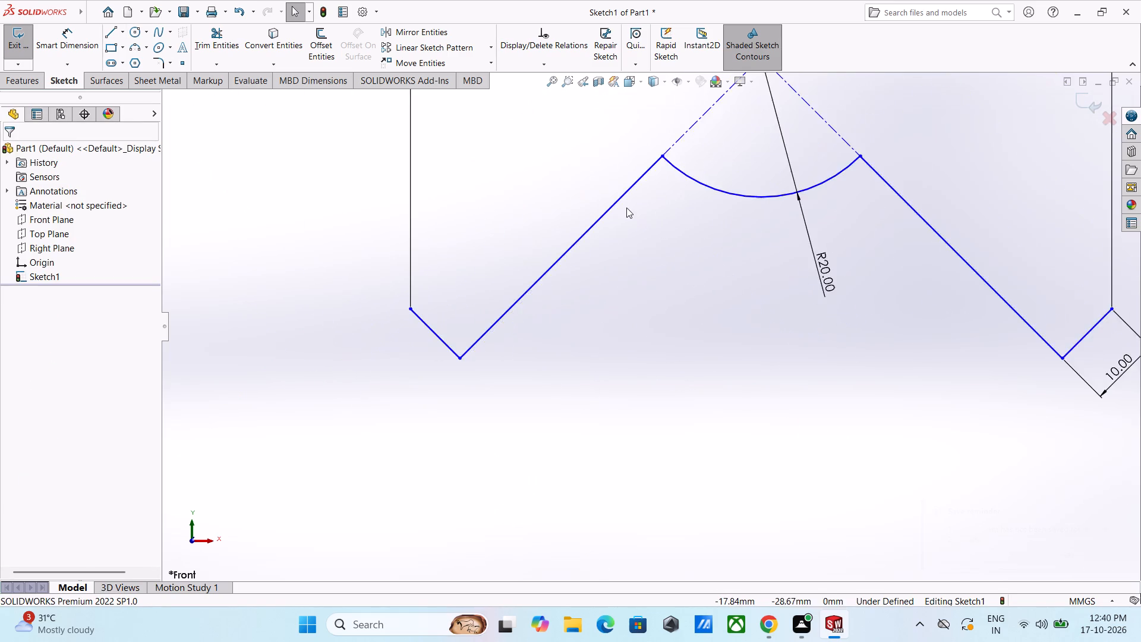
{"action": "scroll", "coordinate": [628, 256], "scroll_direction": "down", "scroll_amount": 5}
{"action": "scroll", "coordinate": [675, 234], "scroll_direction": "up", "scroll_amount": 5}
{"action": "scroll", "coordinate": [682, 273], "scroll_direction": "down", "scroll_amount": 5}
{"action": "scroll", "coordinate": [673, 209], "scroll_direction": "up", "scroll_amount": 3}
{"action": "scroll", "coordinate": [656, 240], "scroll_direction": "down", "scroll_amount": 5}
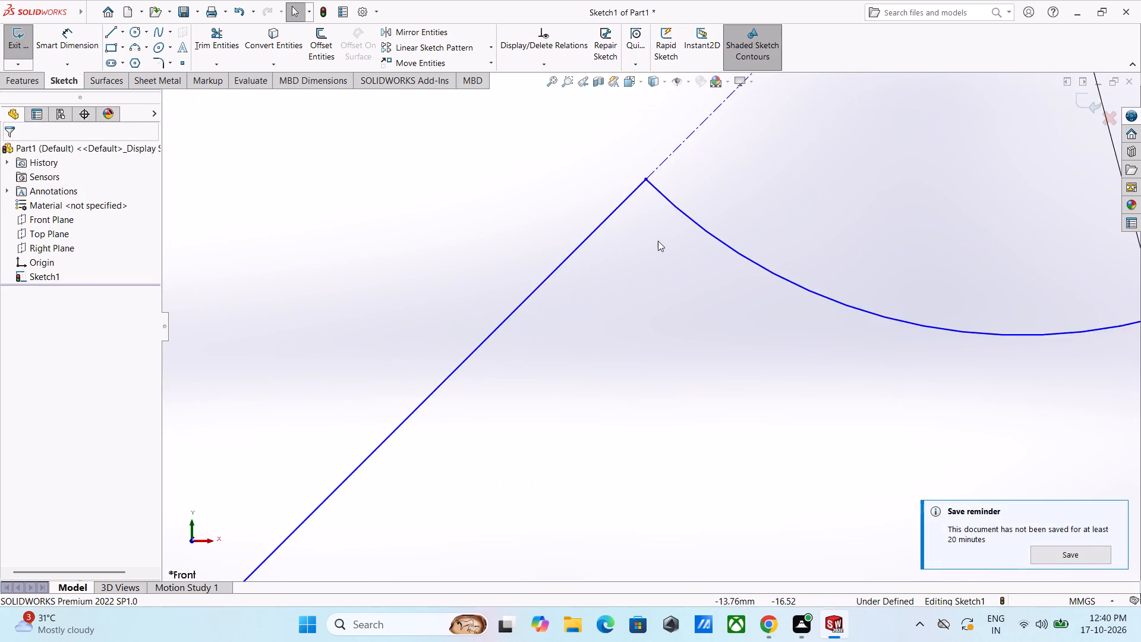
{"action": "scroll", "coordinate": [653, 231], "scroll_direction": "down", "scroll_amount": 5}
{"action": "scroll", "coordinate": [652, 229], "scroll_direction": "up", "scroll_amount": 16}
{"action": "scroll", "coordinate": [679, 266], "scroll_direction": "down", "scroll_amount": 7}
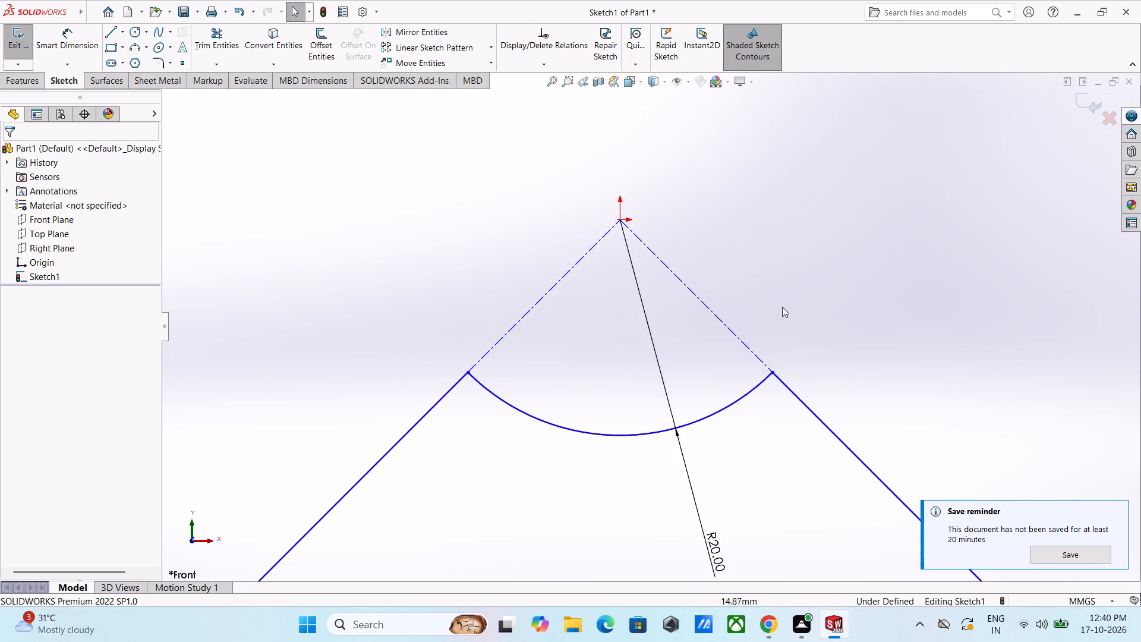
{"action": "scroll", "coordinate": [793, 333], "scroll_direction": "down", "scroll_amount": 3}
{"action": "scroll", "coordinate": [793, 332], "scroll_direction": "up", "scroll_amount": 5}
{"action": "left_click", "coordinate": [988, 423]}
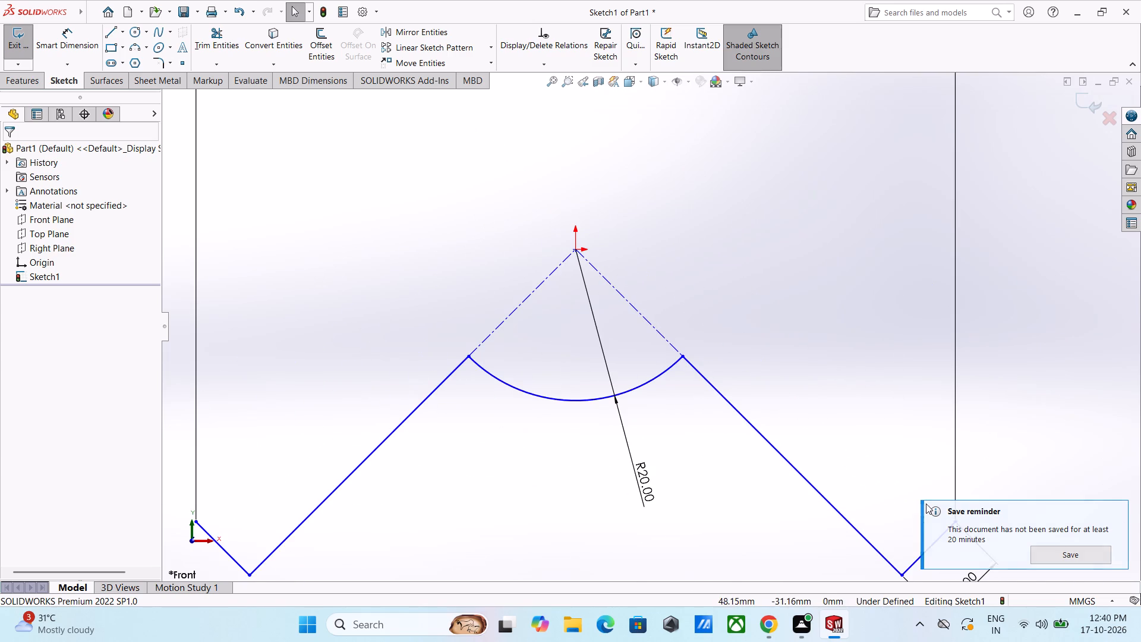
{"action": "scroll", "coordinate": [864, 599], "scroll_direction": "up", "scroll_amount": 1}
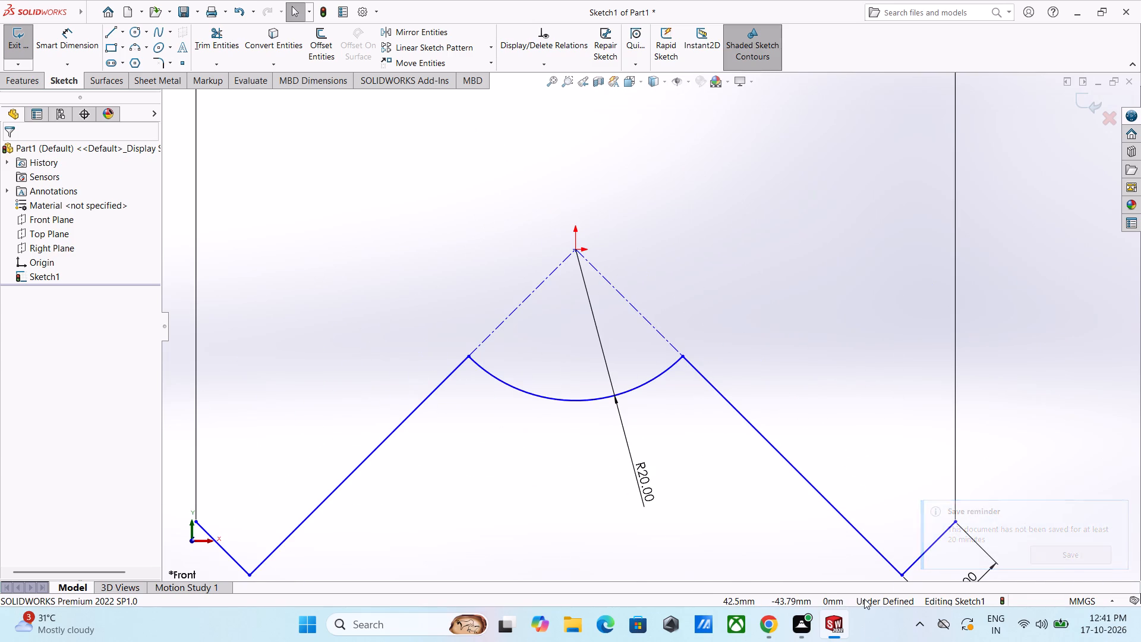
{"action": "scroll", "coordinate": [864, 599], "scroll_direction": "up", "scroll_amount": 2}
{"action": "scroll", "coordinate": [638, 407], "scroll_direction": "up", "scroll_amount": 4}
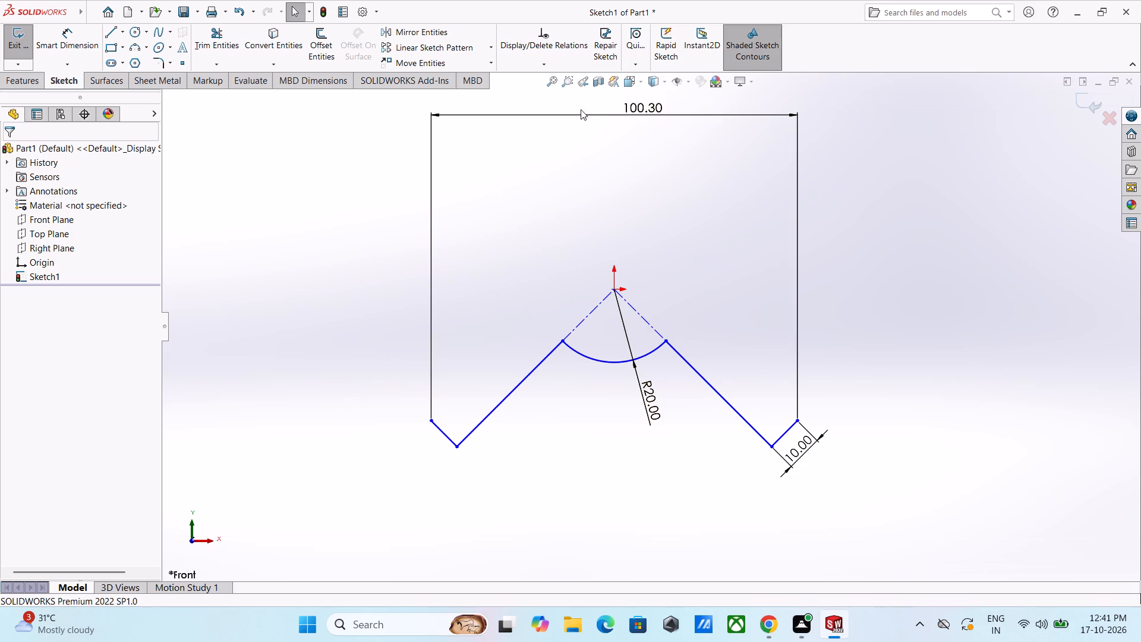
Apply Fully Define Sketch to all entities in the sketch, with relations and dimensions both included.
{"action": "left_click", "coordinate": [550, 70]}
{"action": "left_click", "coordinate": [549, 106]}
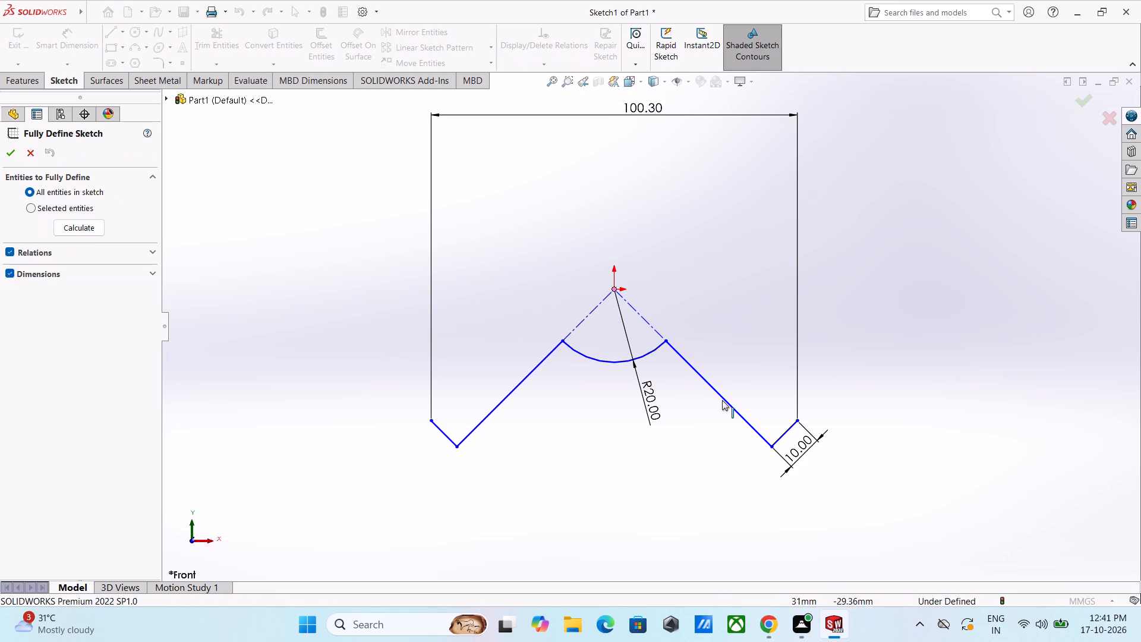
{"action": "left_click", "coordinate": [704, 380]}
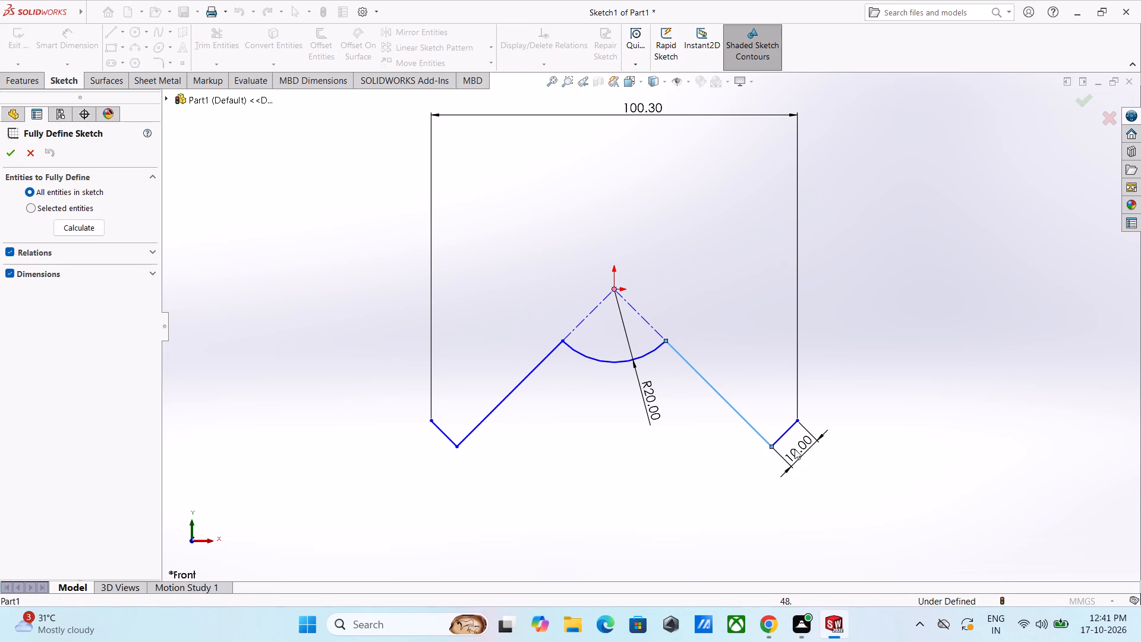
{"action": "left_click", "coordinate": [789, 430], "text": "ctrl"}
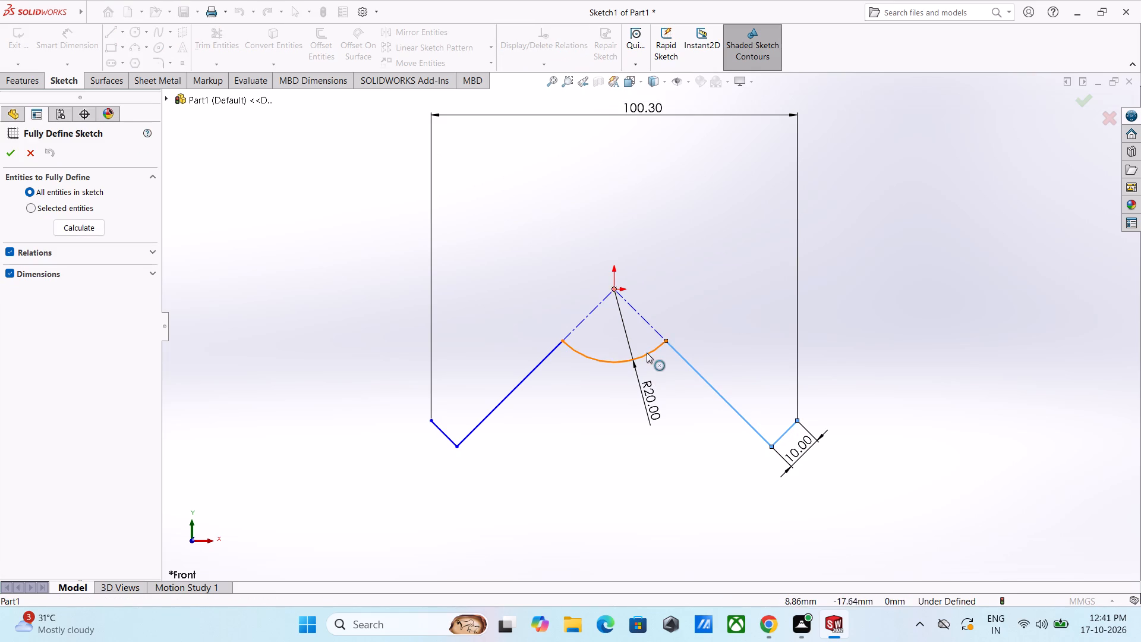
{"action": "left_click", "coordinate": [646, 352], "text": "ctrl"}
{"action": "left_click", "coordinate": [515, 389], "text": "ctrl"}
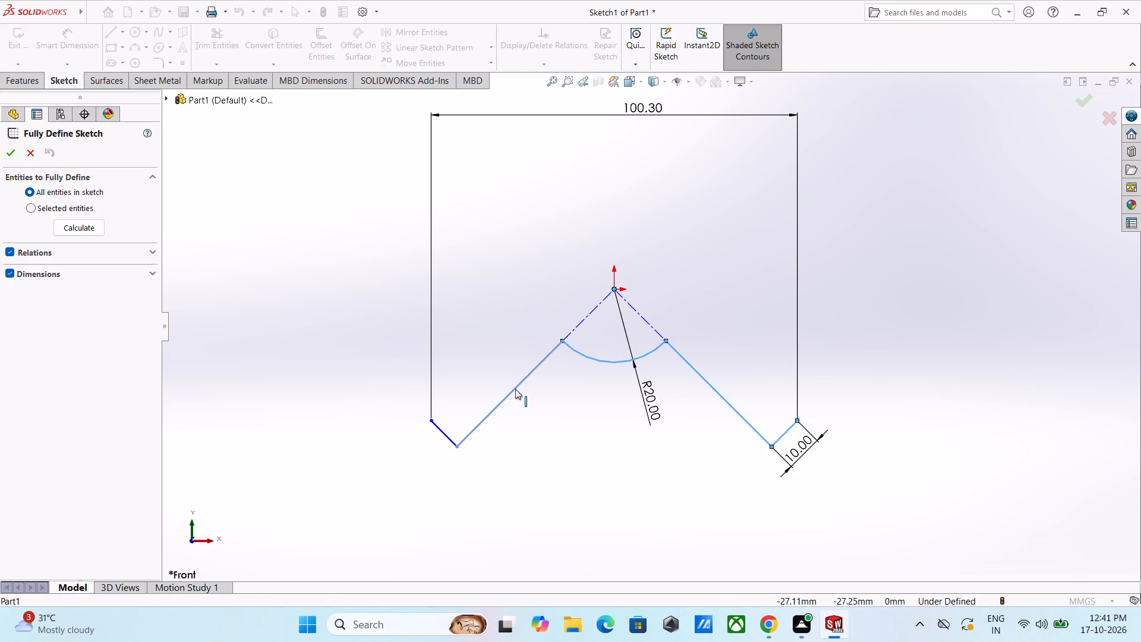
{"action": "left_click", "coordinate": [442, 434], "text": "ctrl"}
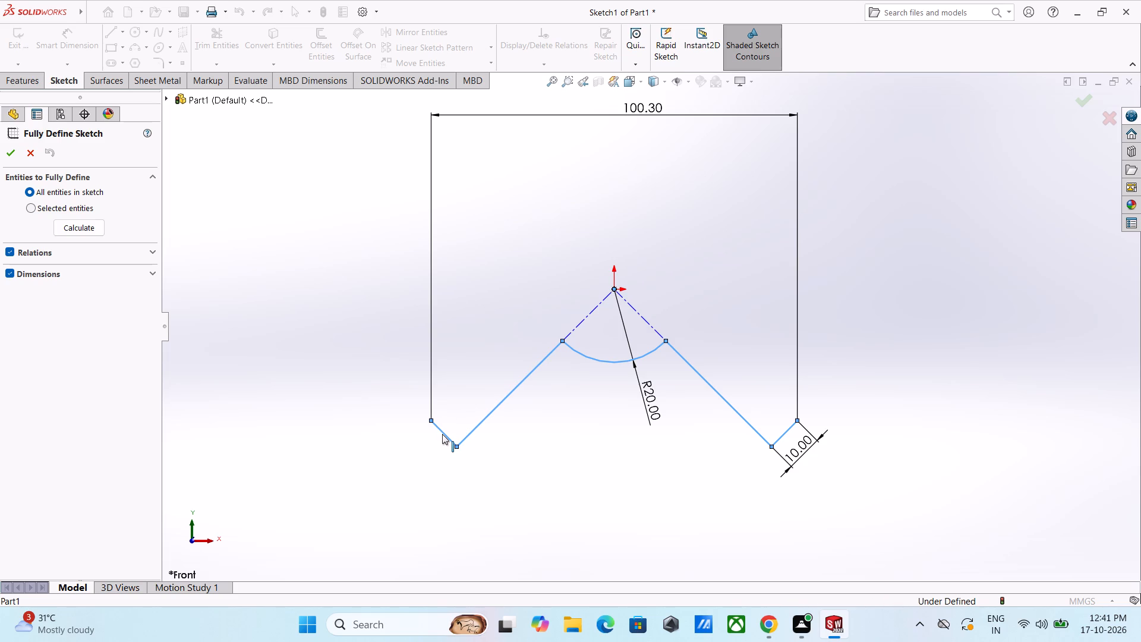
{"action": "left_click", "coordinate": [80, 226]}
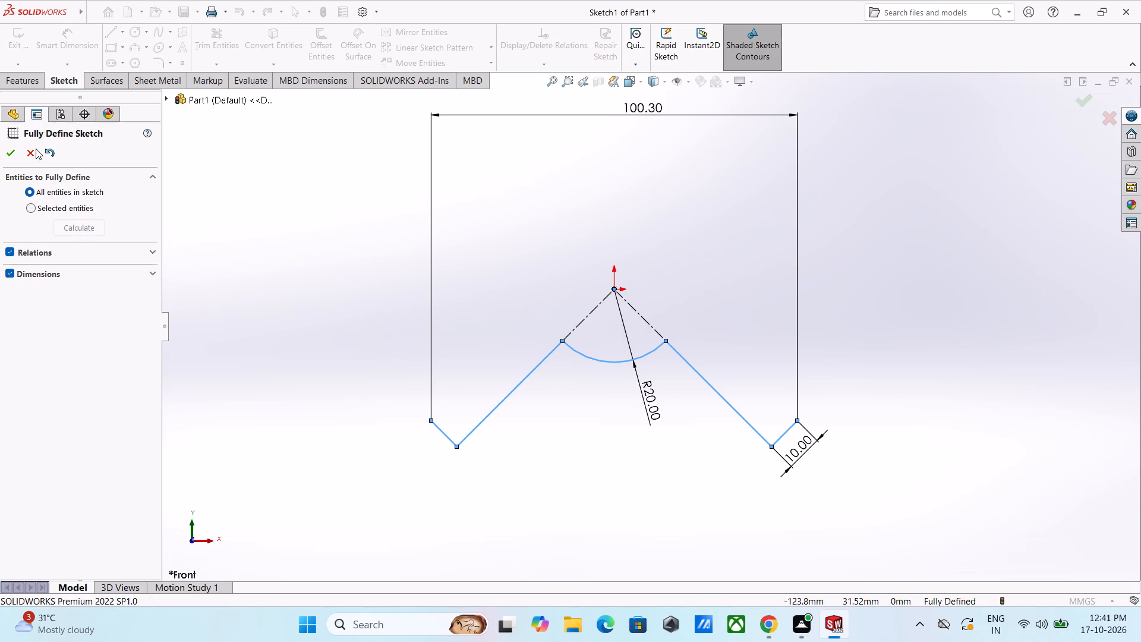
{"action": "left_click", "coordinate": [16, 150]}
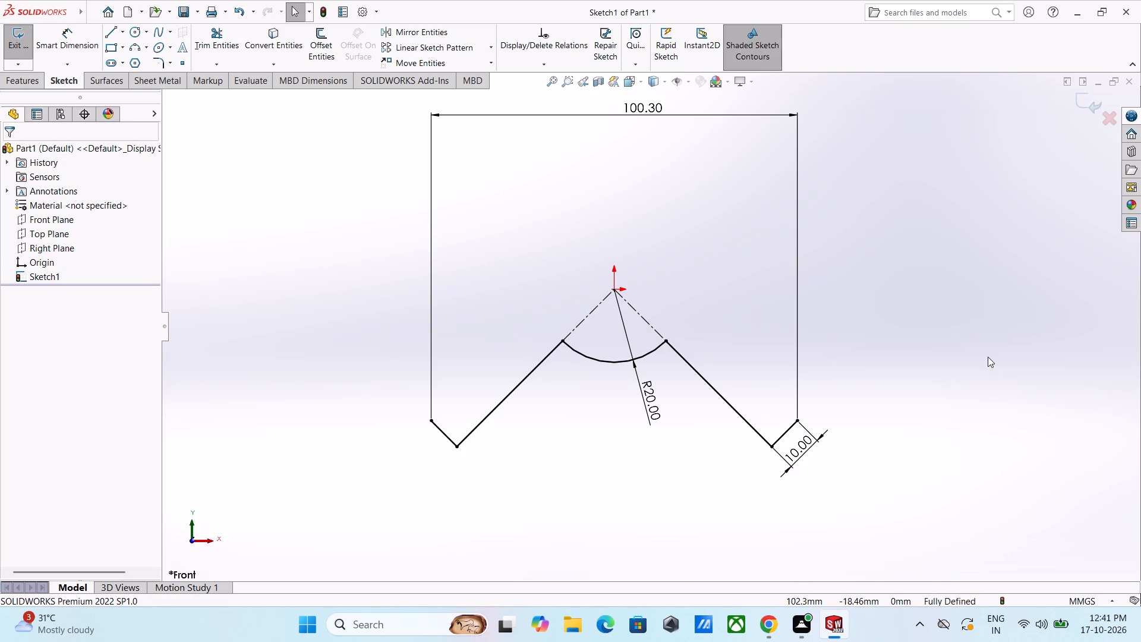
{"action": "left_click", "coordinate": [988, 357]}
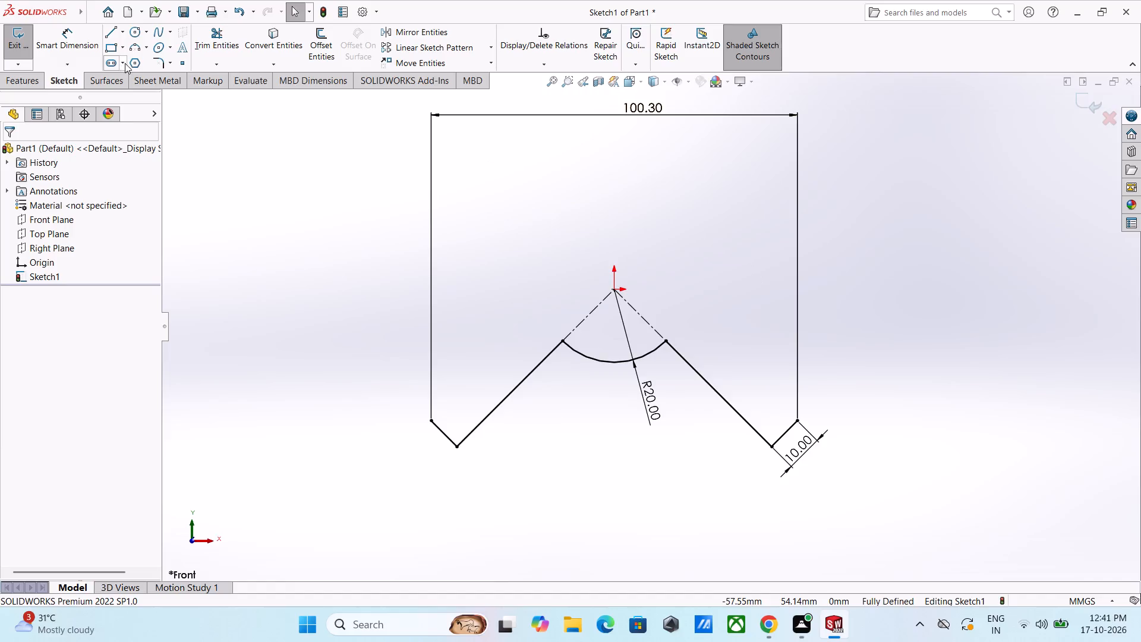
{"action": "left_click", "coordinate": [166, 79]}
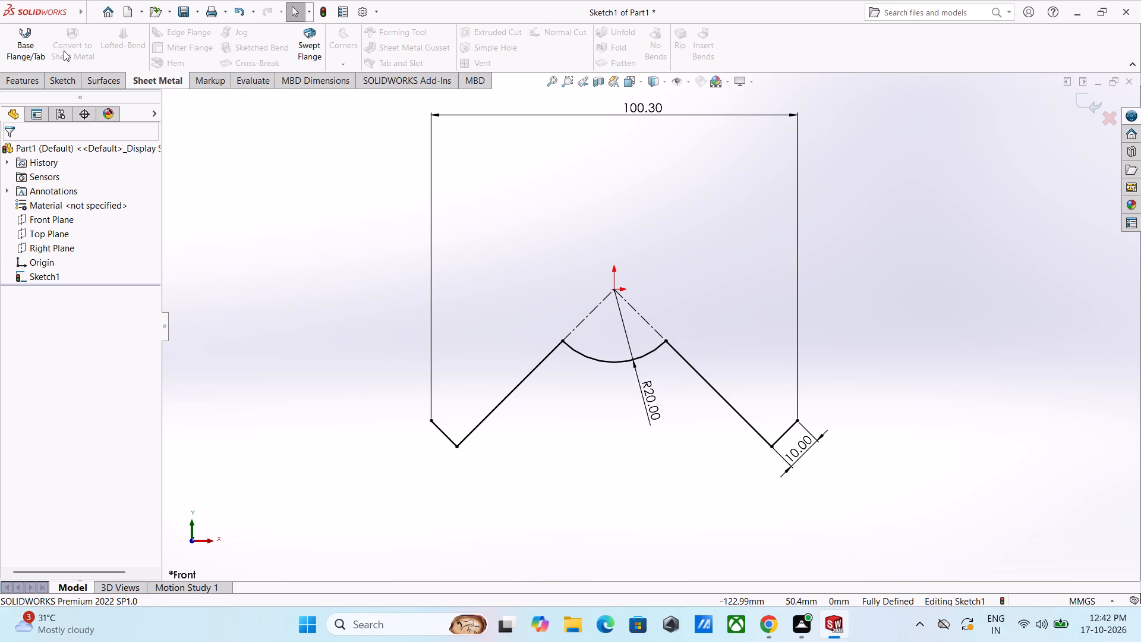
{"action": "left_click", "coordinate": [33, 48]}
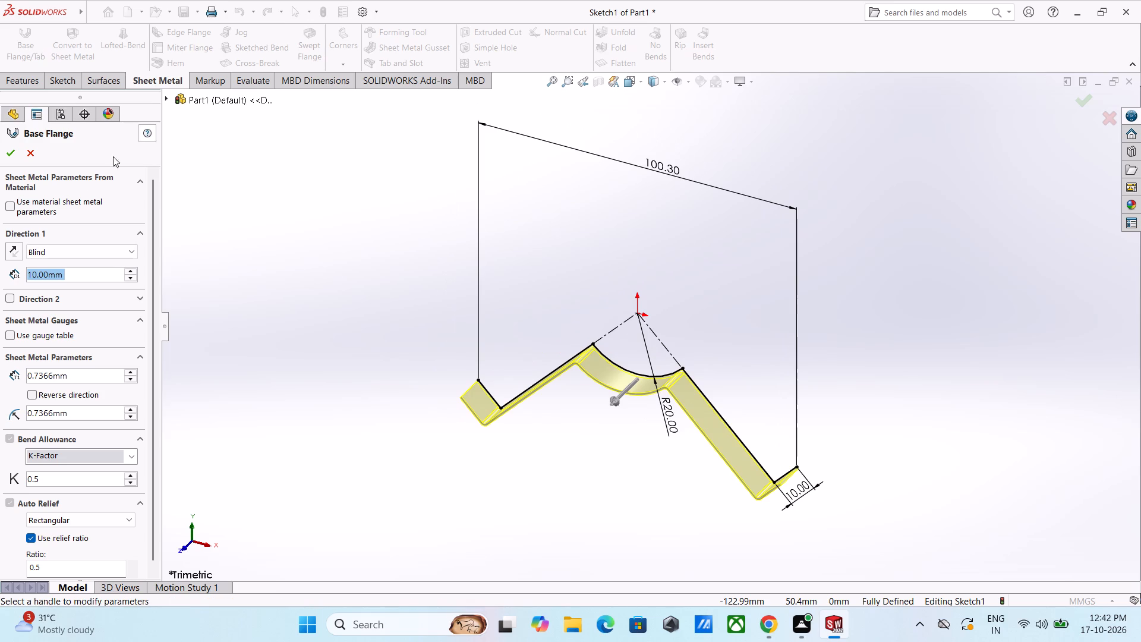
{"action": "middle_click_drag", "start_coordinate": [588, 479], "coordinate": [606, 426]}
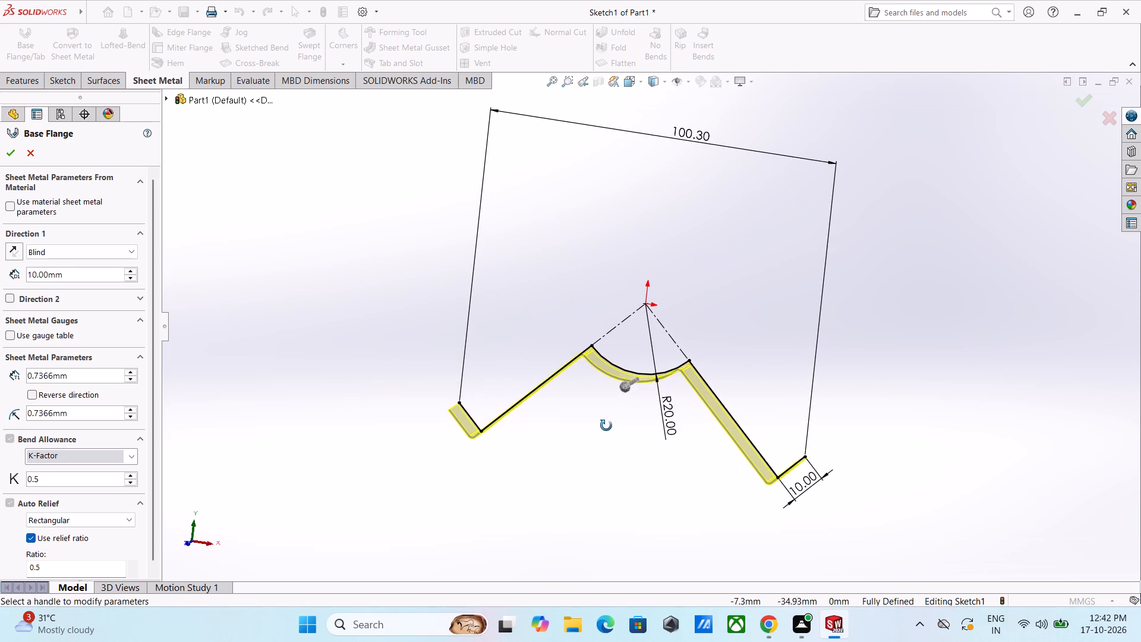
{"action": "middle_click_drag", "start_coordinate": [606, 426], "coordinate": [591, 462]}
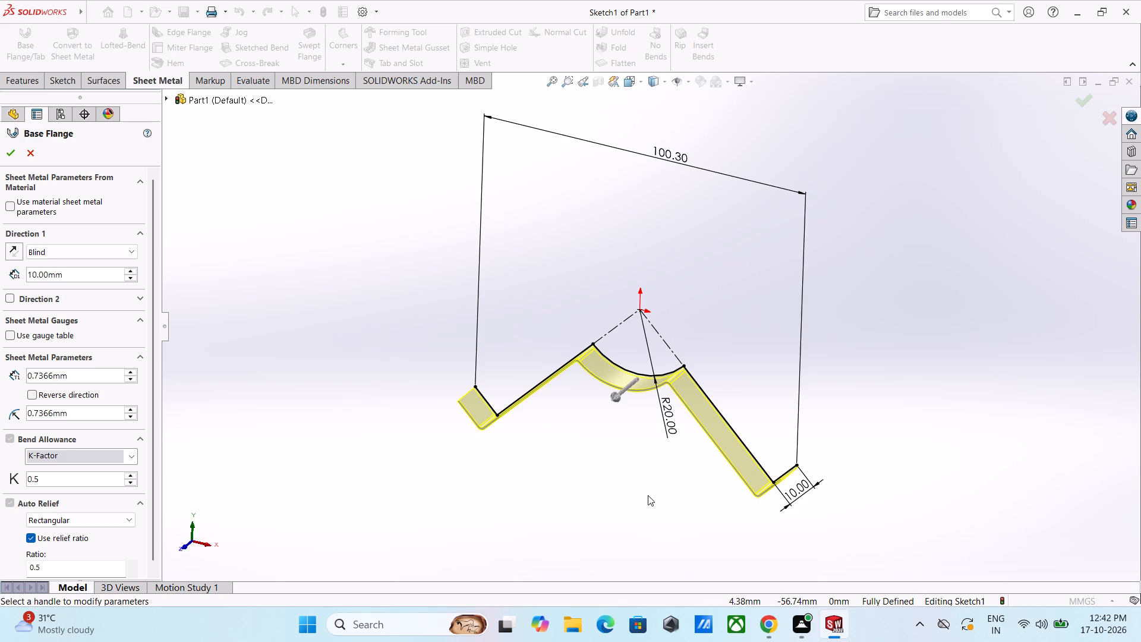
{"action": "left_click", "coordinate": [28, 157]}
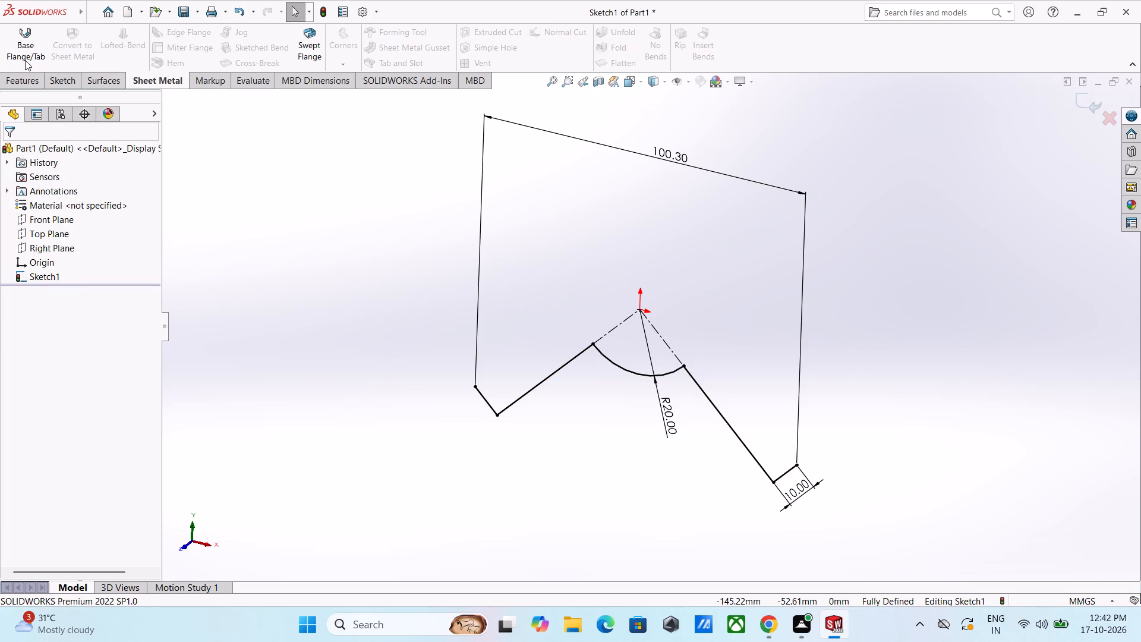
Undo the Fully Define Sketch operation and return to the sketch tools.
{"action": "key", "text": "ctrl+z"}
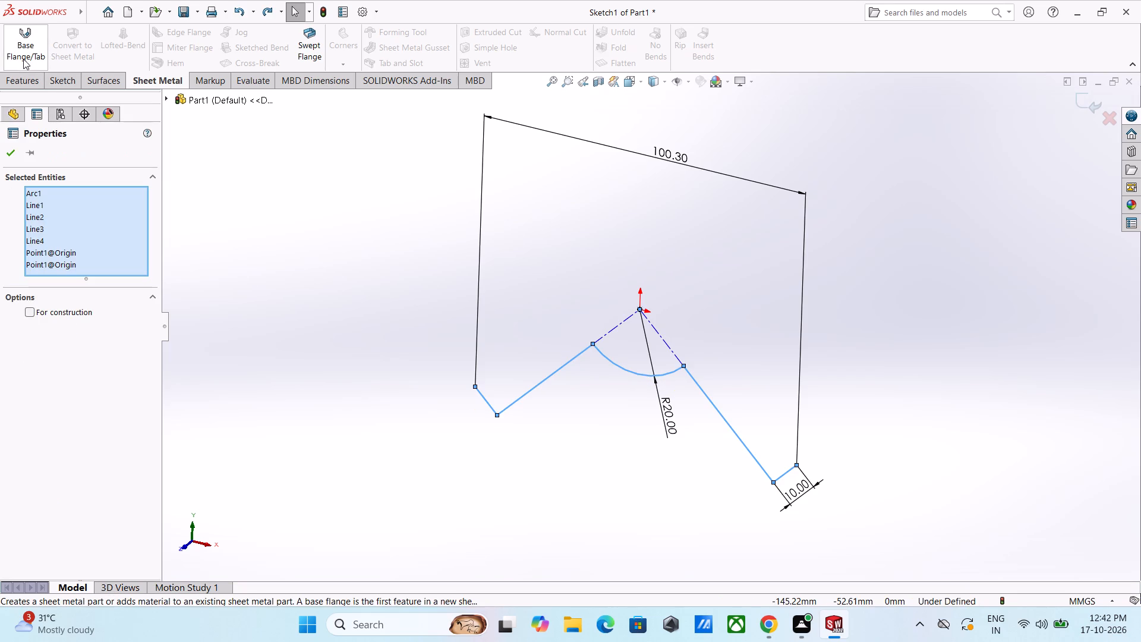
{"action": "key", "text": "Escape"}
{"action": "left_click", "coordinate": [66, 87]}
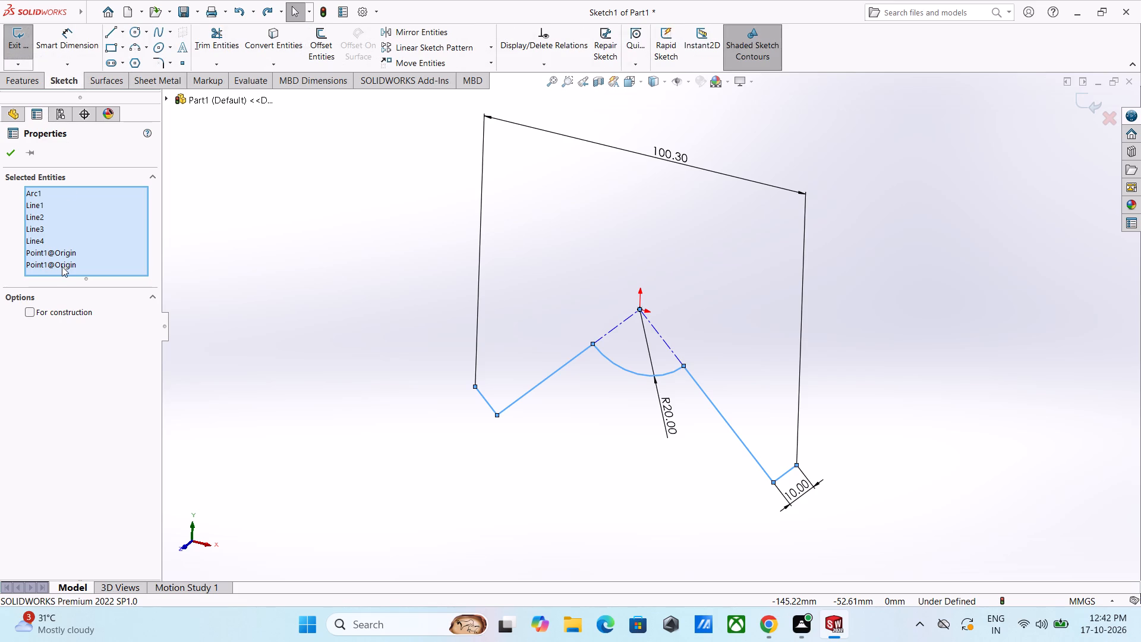
View the W-shaped profile sketch face-on and exit the sketch.
{"action": "key", "text": "Escape"}
{"action": "right_click", "coordinate": [39, 276]}
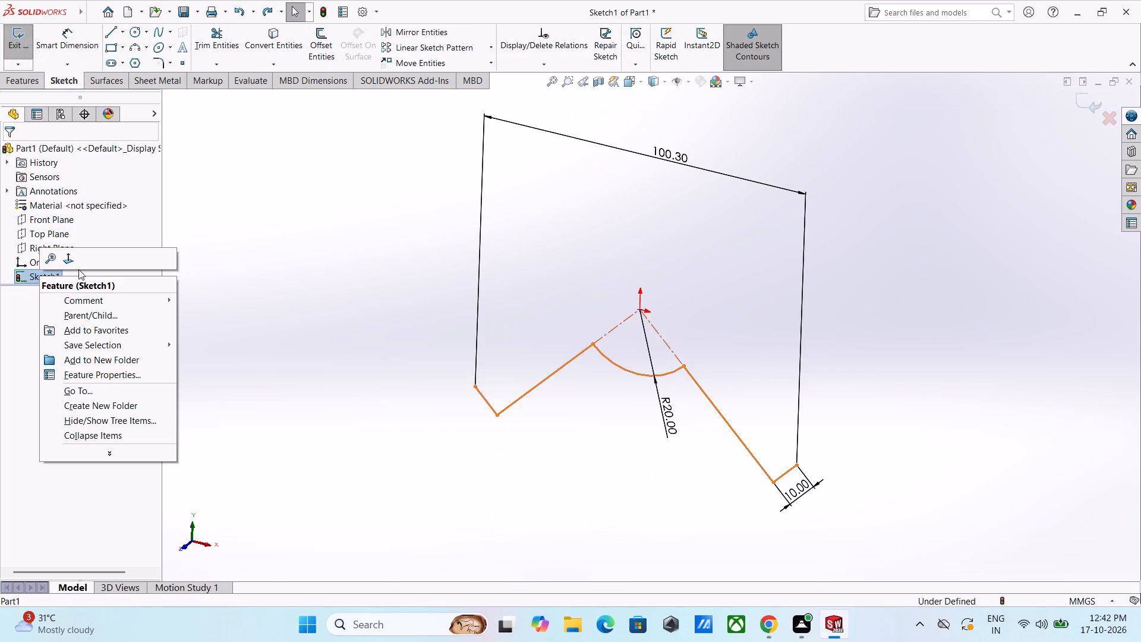
{"action": "left_click", "coordinate": [70, 255]}
{"action": "key", "text": "Escape"}
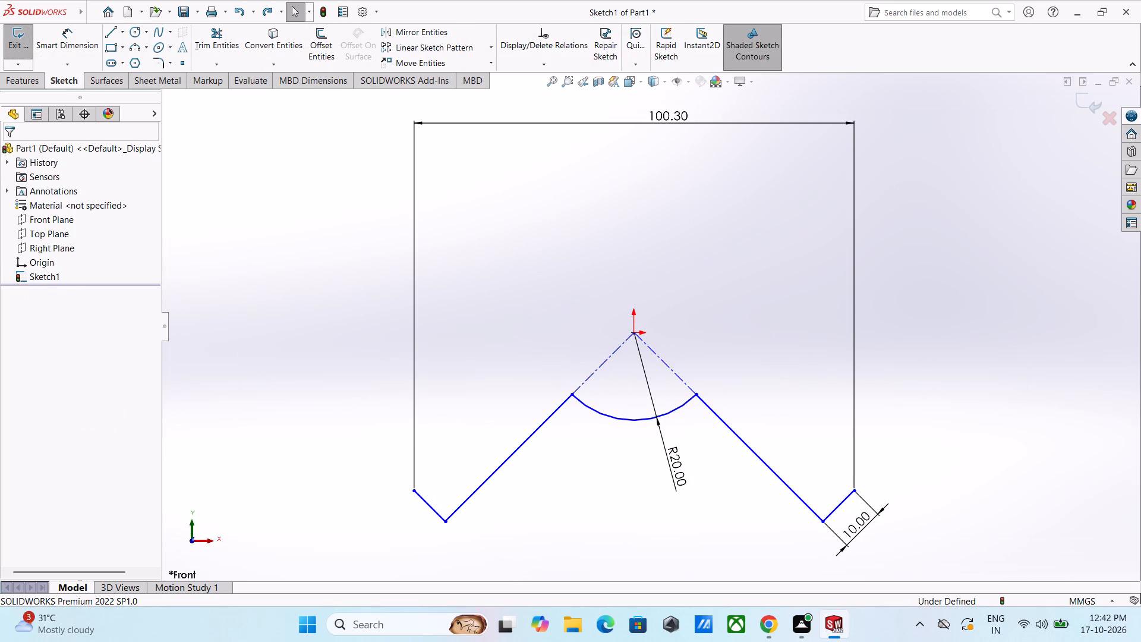
{"action": "left_click", "coordinate": [11, 30]}
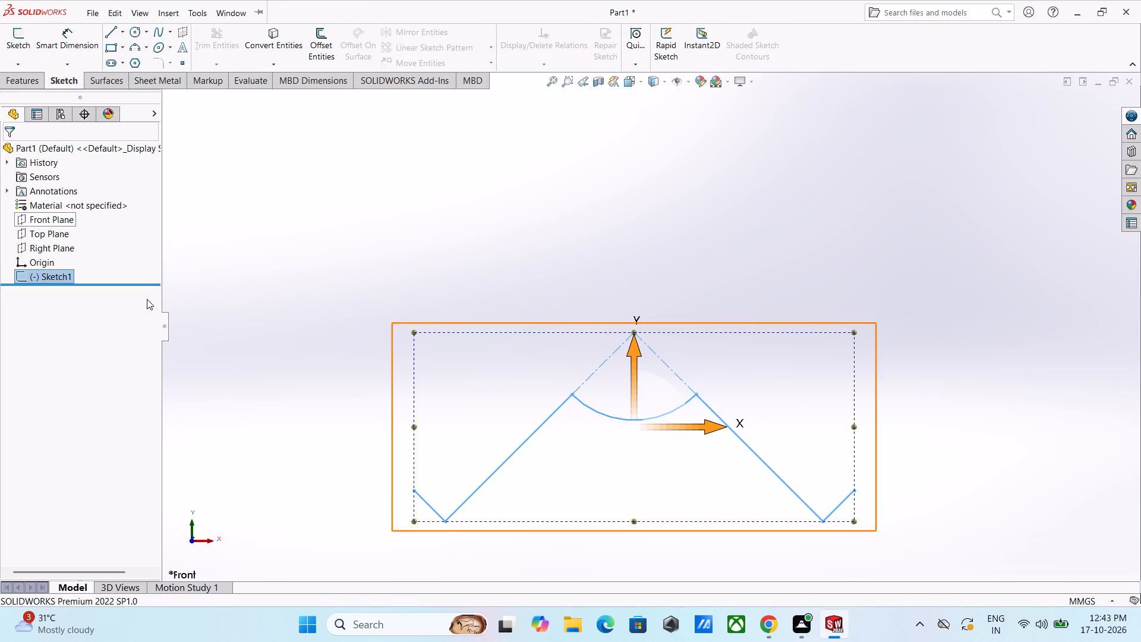
{"action": "left_click", "coordinate": [286, 248]}
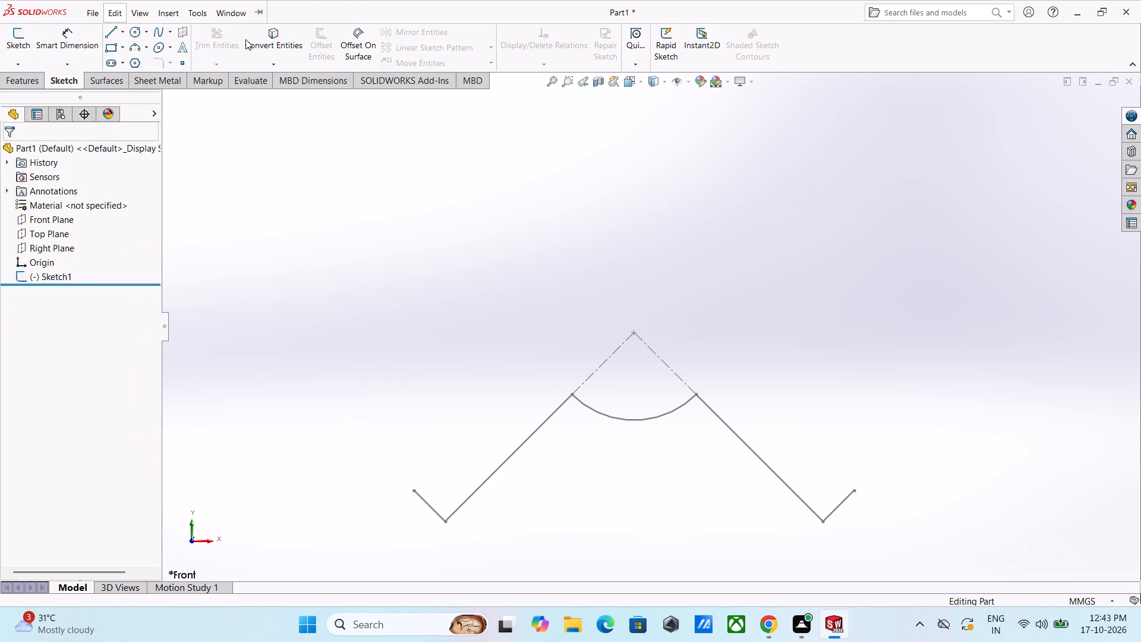
Start a sheet metal Base Flange from the W-shaped sketch, with a Mid Plane extent of 70 mm.
{"action": "left_click", "coordinate": [151, 75]}
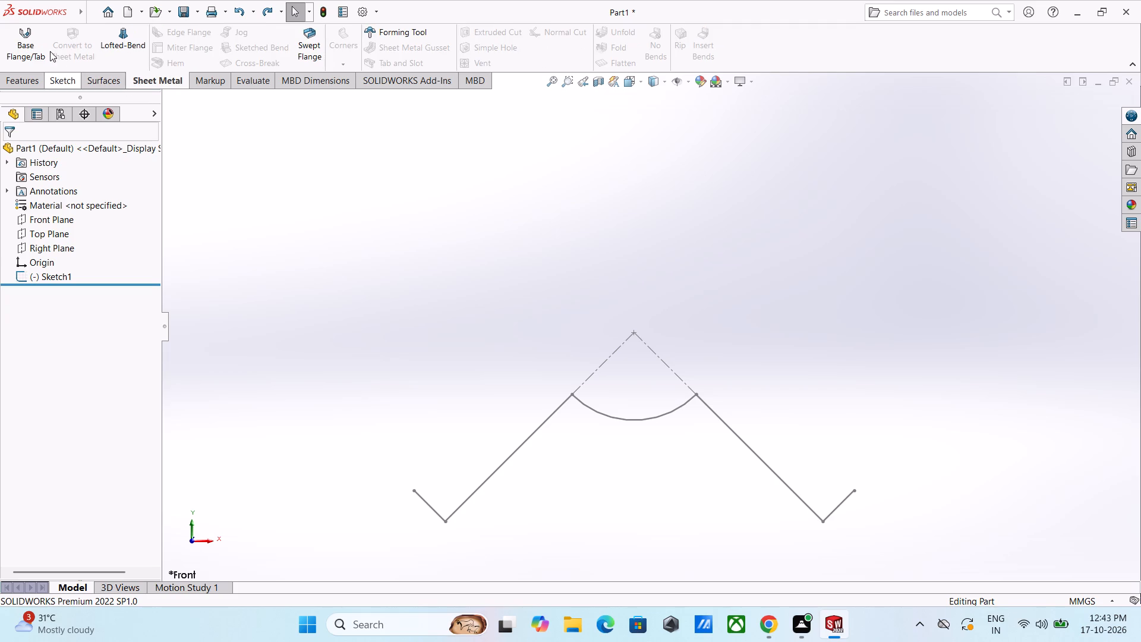
{"action": "left_click", "coordinate": [45, 49]}
{"action": "left_click", "coordinate": [523, 443]}
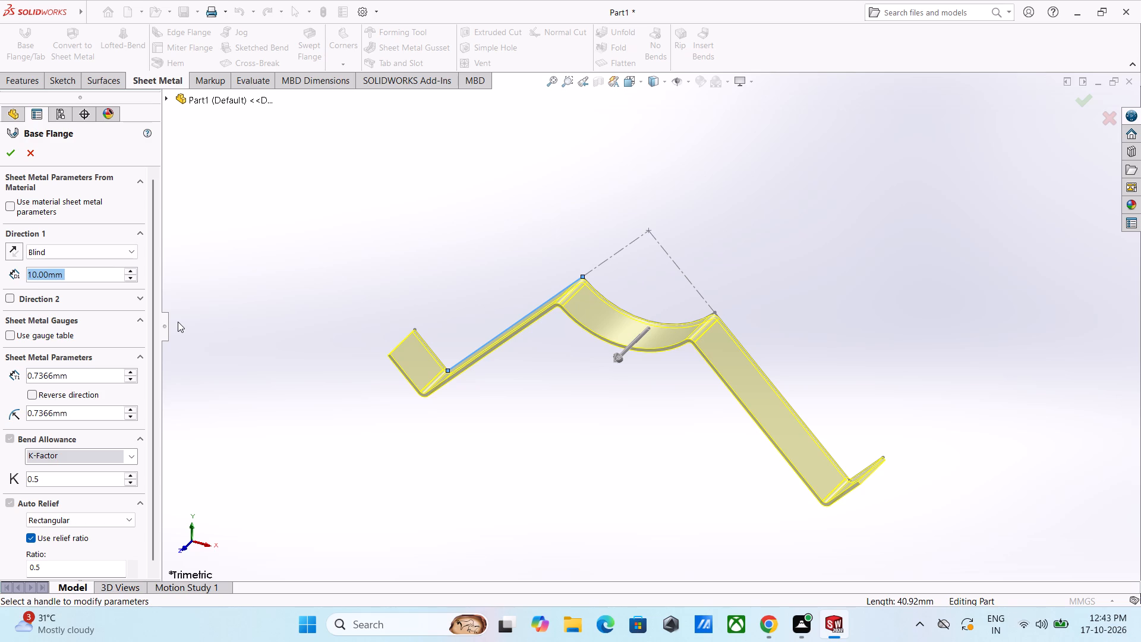
{"action": "middle_click_drag", "start_coordinate": [487, 476], "coordinate": [506, 425]}
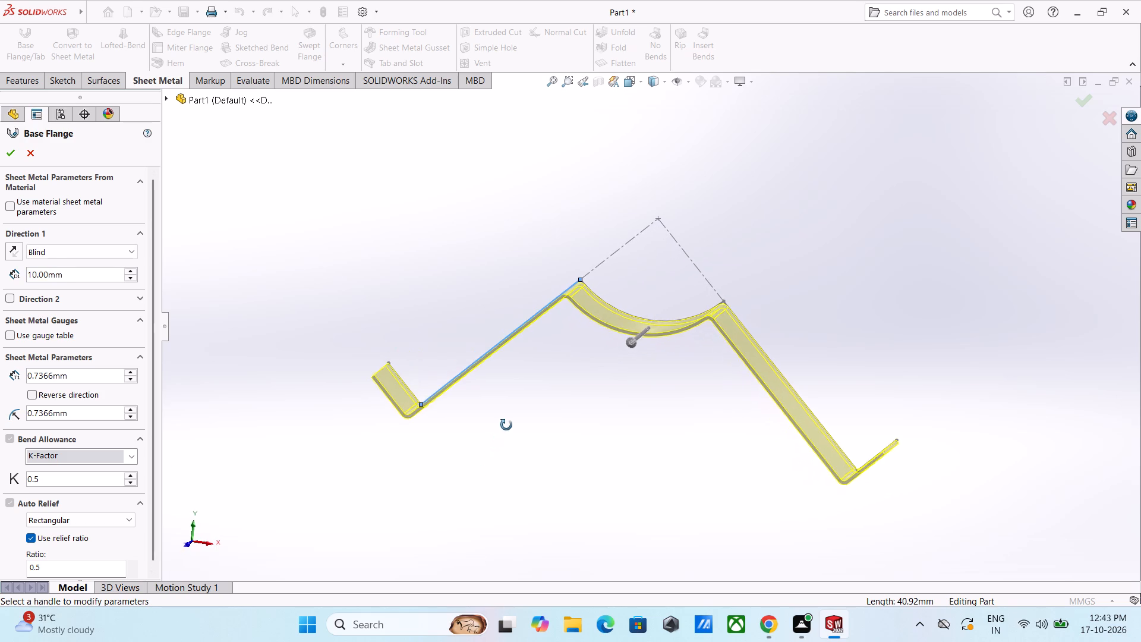
{"action": "middle_click_drag", "start_coordinate": [506, 425], "coordinate": [527, 391]}
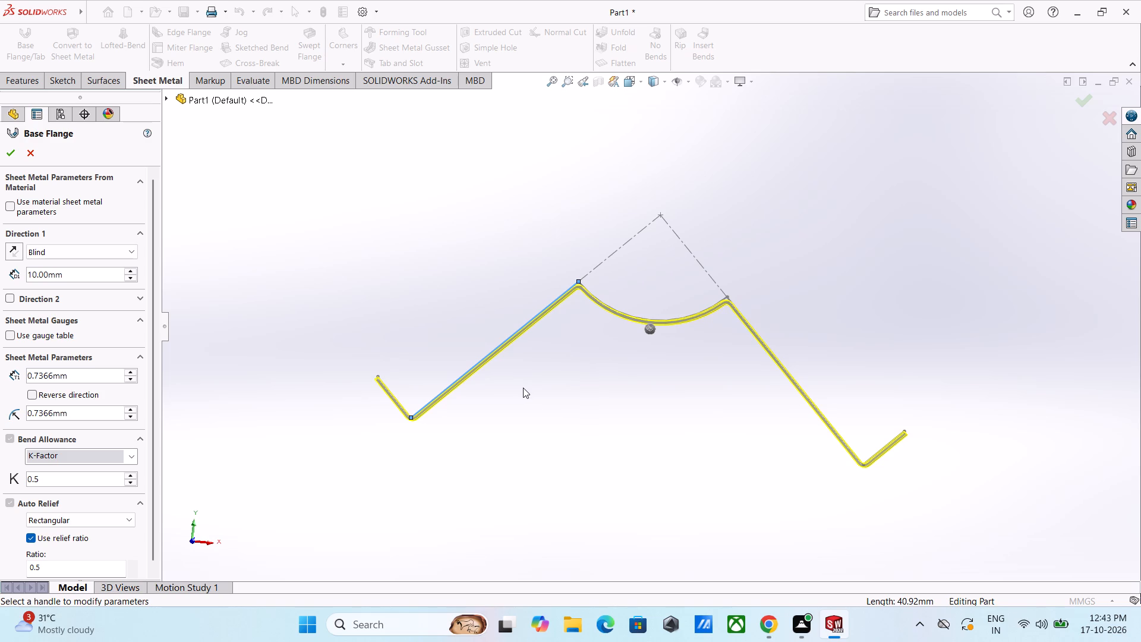
{"action": "scroll", "coordinate": [414, 485], "scroll_direction": "down", "scroll_amount": 4}
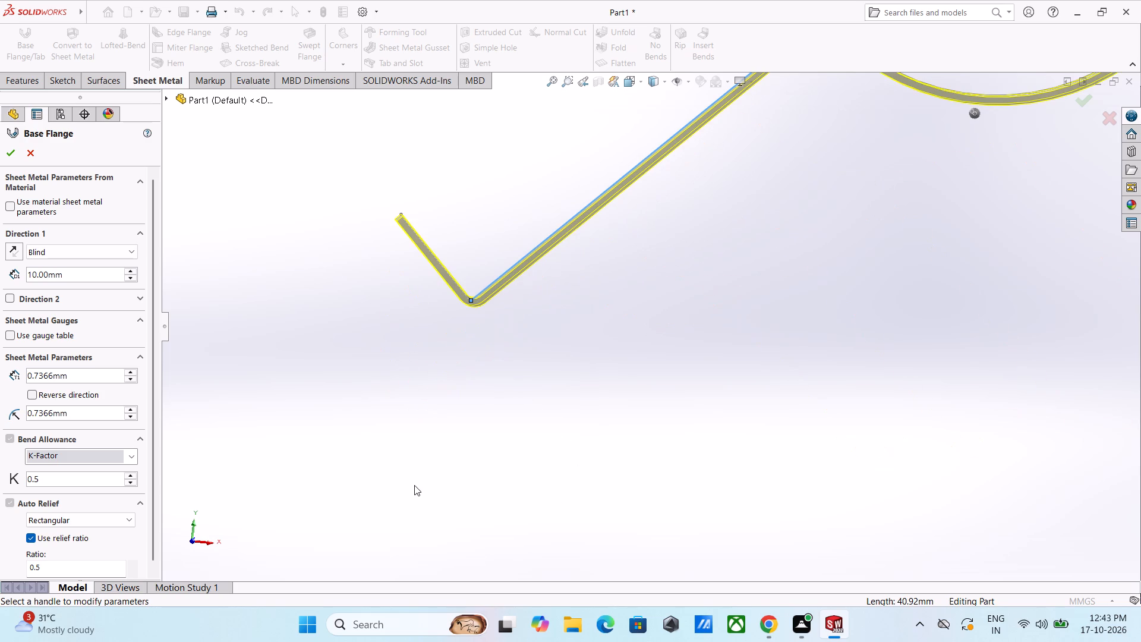
{"action": "scroll", "coordinate": [414, 480], "scroll_direction": "up", "scroll_amount": 2}
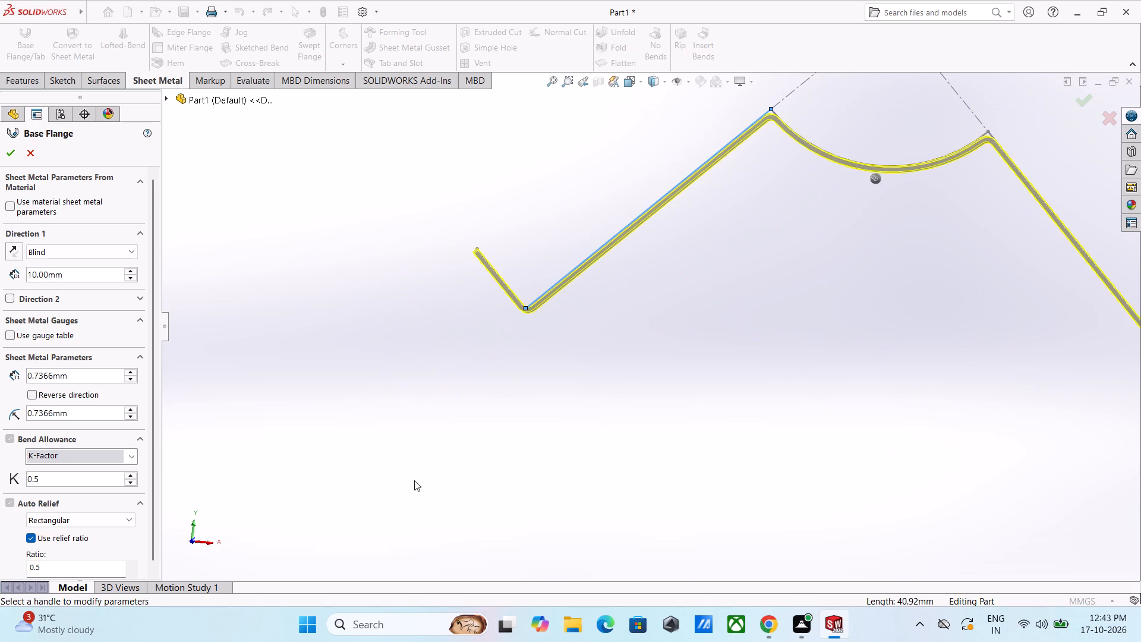
{"action": "scroll", "coordinate": [414, 480], "scroll_direction": "up", "scroll_amount": 1}
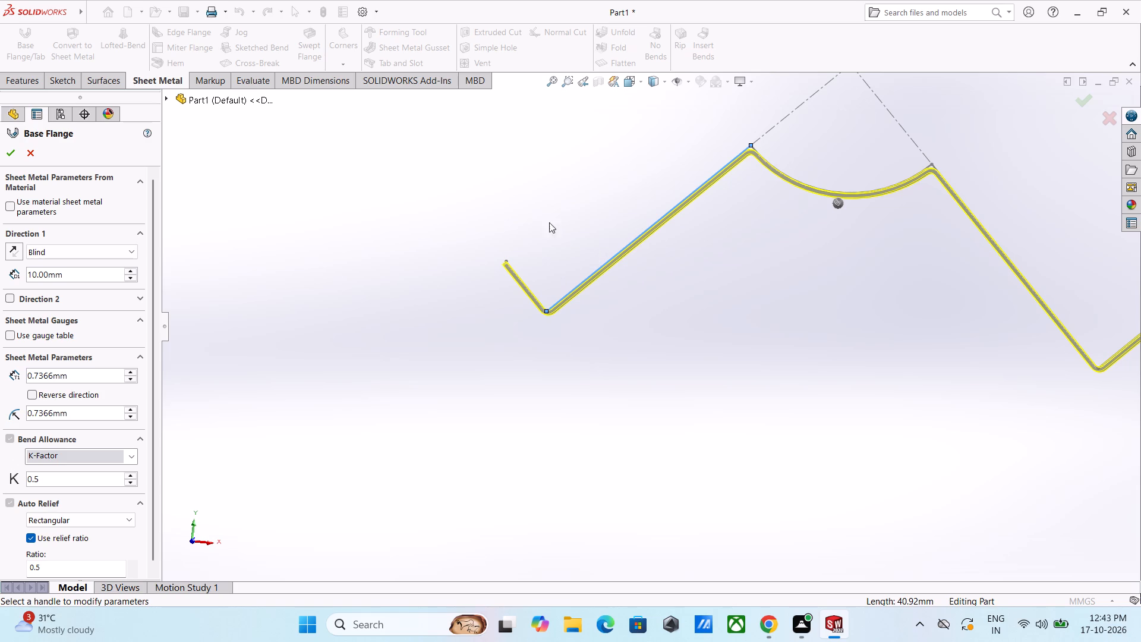
{"action": "left_click", "coordinate": [644, 84]}
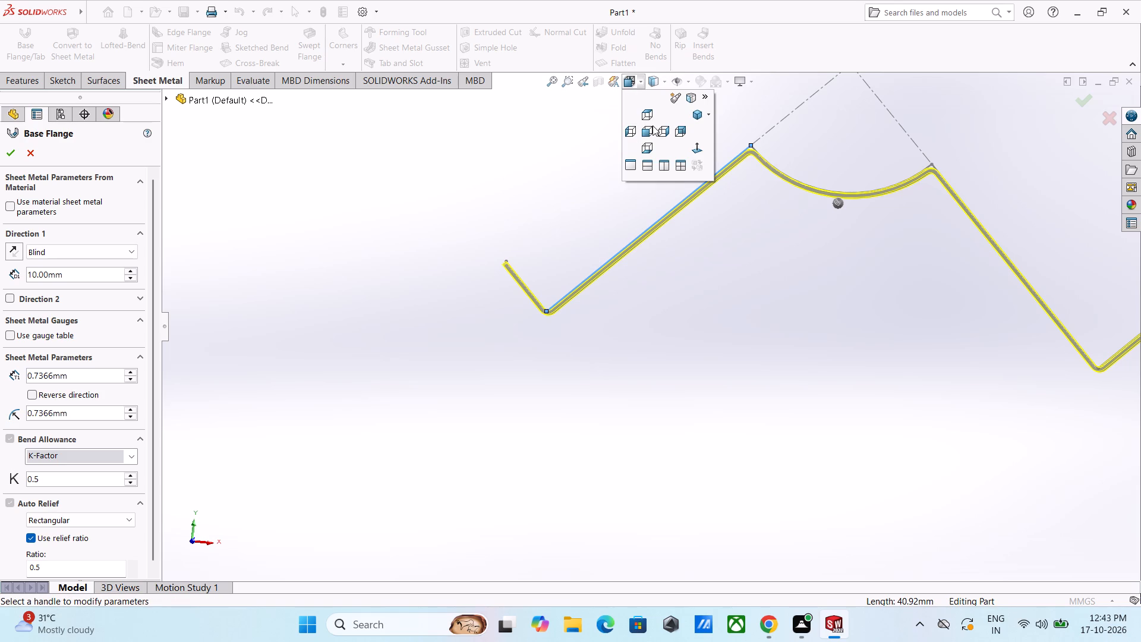
{"action": "left_click", "coordinate": [696, 112]}
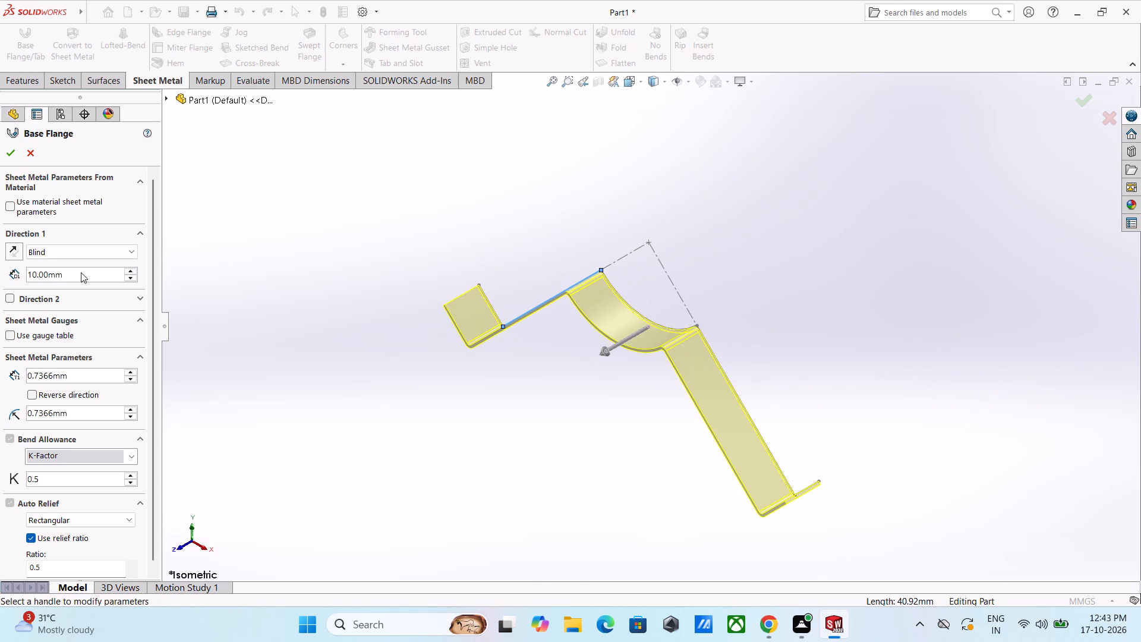
{"action": "left_click", "coordinate": [116, 251]}
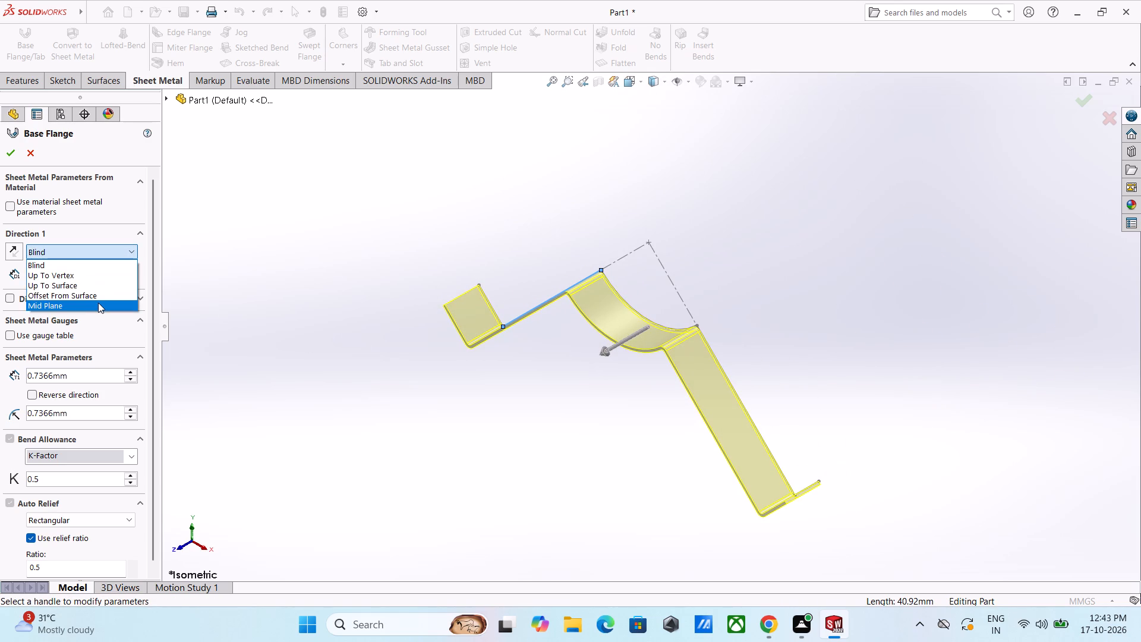
{"action": "left_click", "coordinate": [98, 303]}
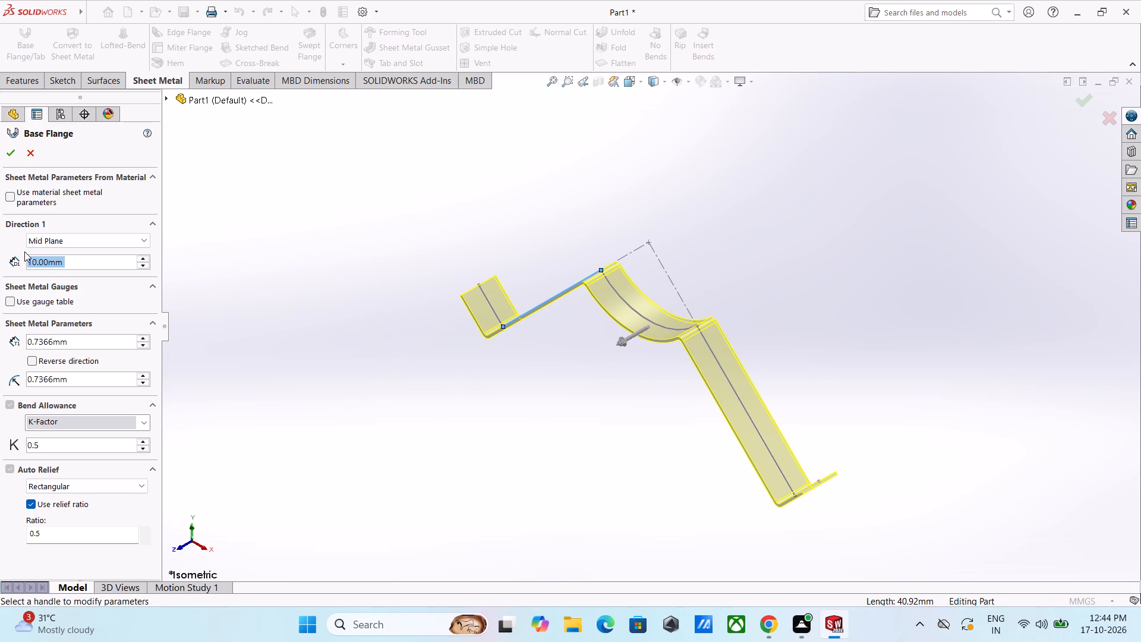
{"action": "double_click", "coordinate": [68, 260]}
{"action": "type", "text": "70"}
{"action": "key", "text": "Return"}
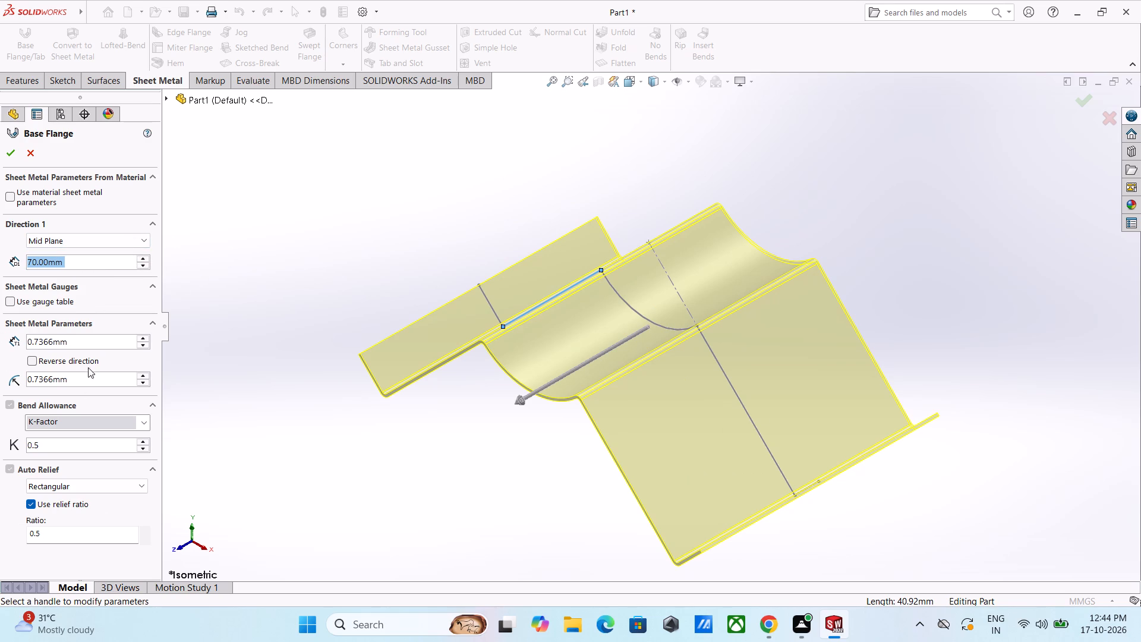
Set the base flange's thickness to 2 mm and bend radius to 2 mm, and create the flange.
{"action": "double_click", "coordinate": [63, 335]}
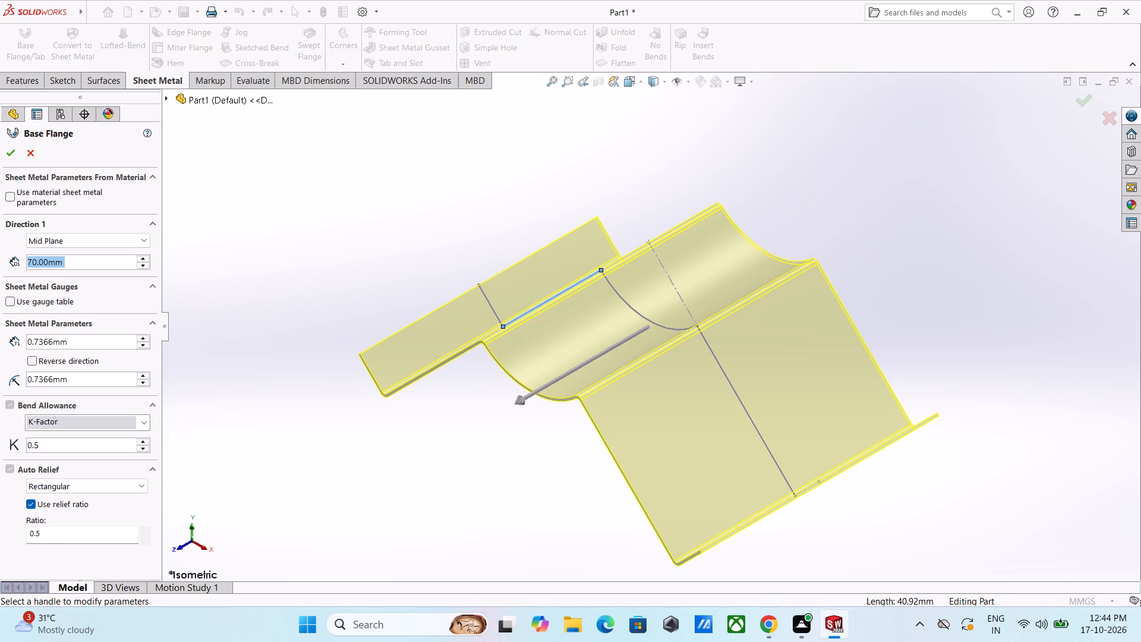
{"action": "double_click", "coordinate": [59, 344]}
{"action": "key", "text": "2"}
{"action": "key", "text": "Return"}
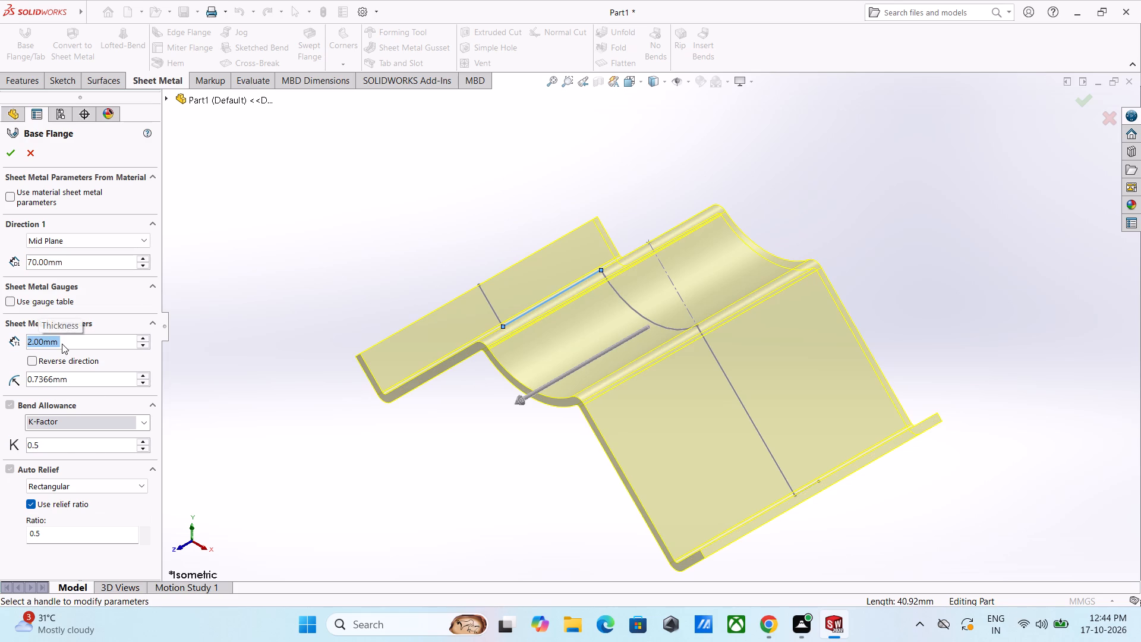
{"action": "double_click", "coordinate": [69, 380]}
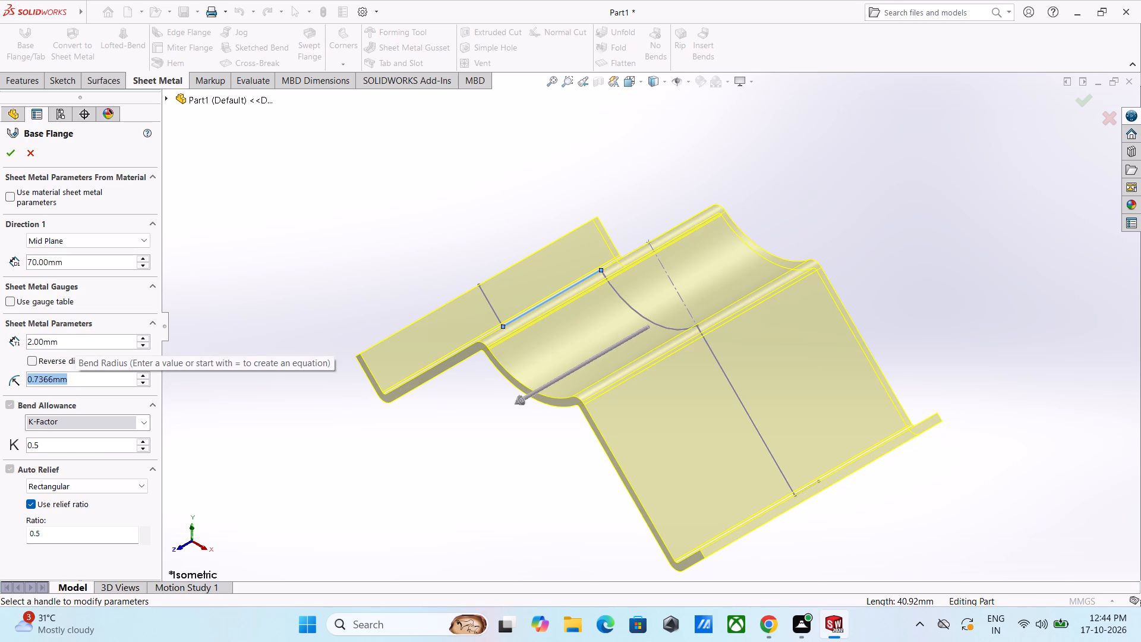
{"action": "key", "text": "2"}
{"action": "key", "text": "Return"}
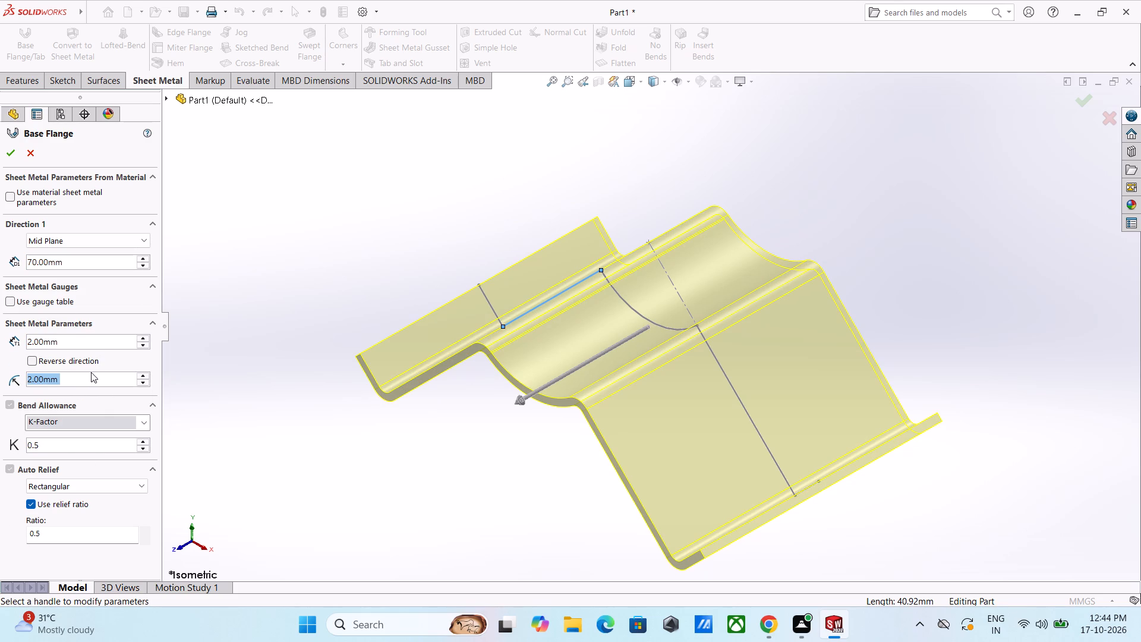
{"action": "left_click", "coordinate": [13, 150]}
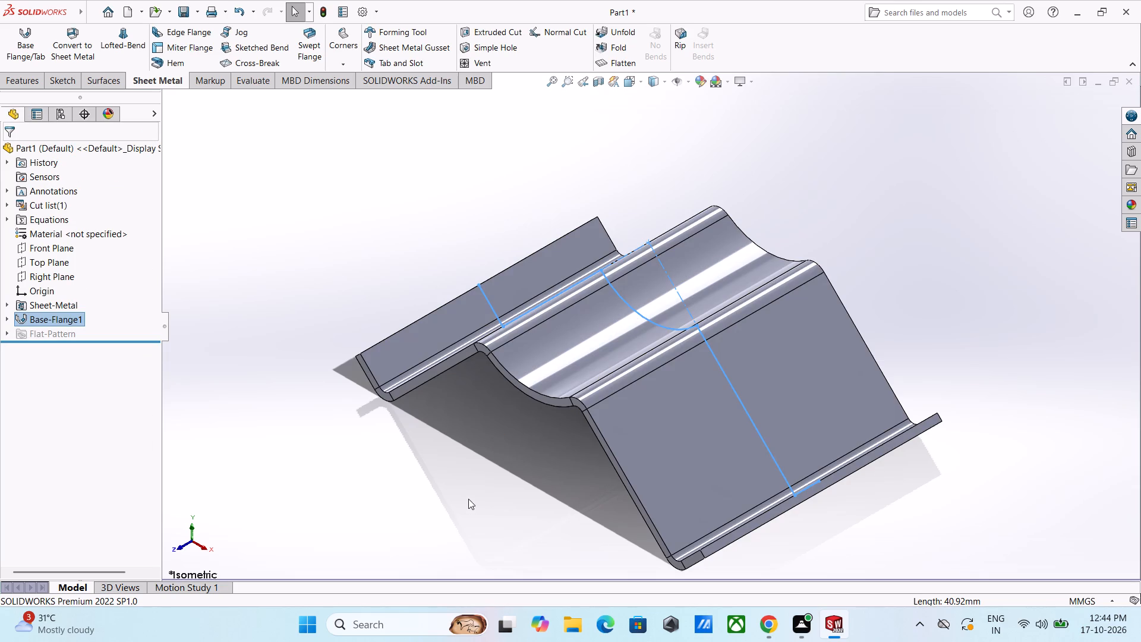
Turn off RealView Graphics for the part display and clear the flange selection.
{"action": "middle_click_drag", "start_coordinate": [491, 503], "coordinate": [559, 443]}
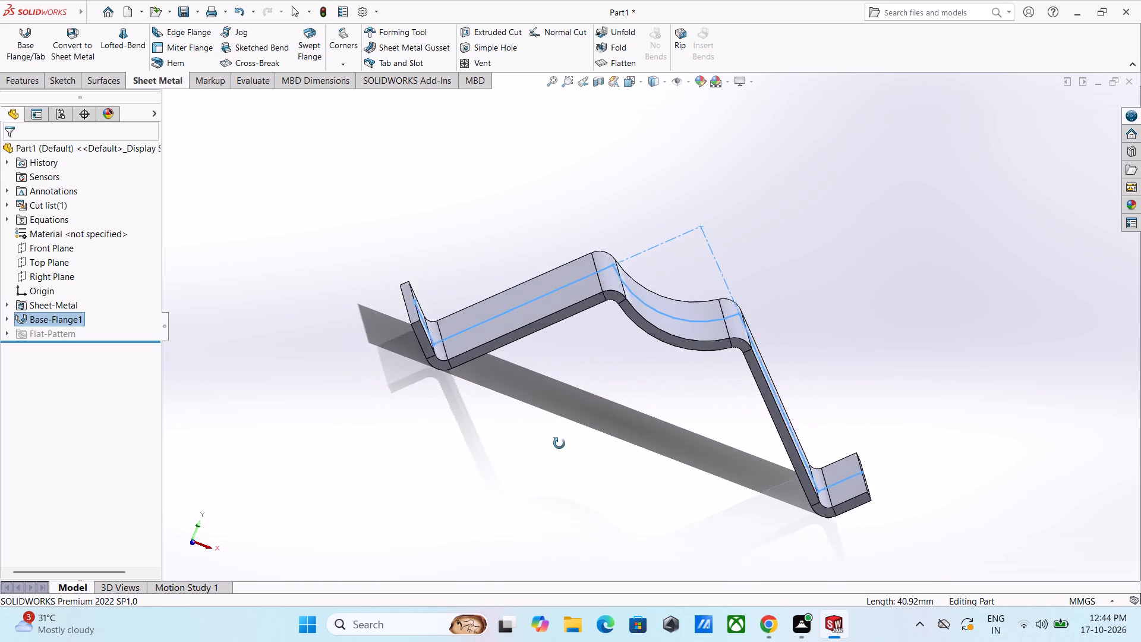
{"action": "middle_click_drag", "start_coordinate": [559, 443], "coordinate": [554, 441]}
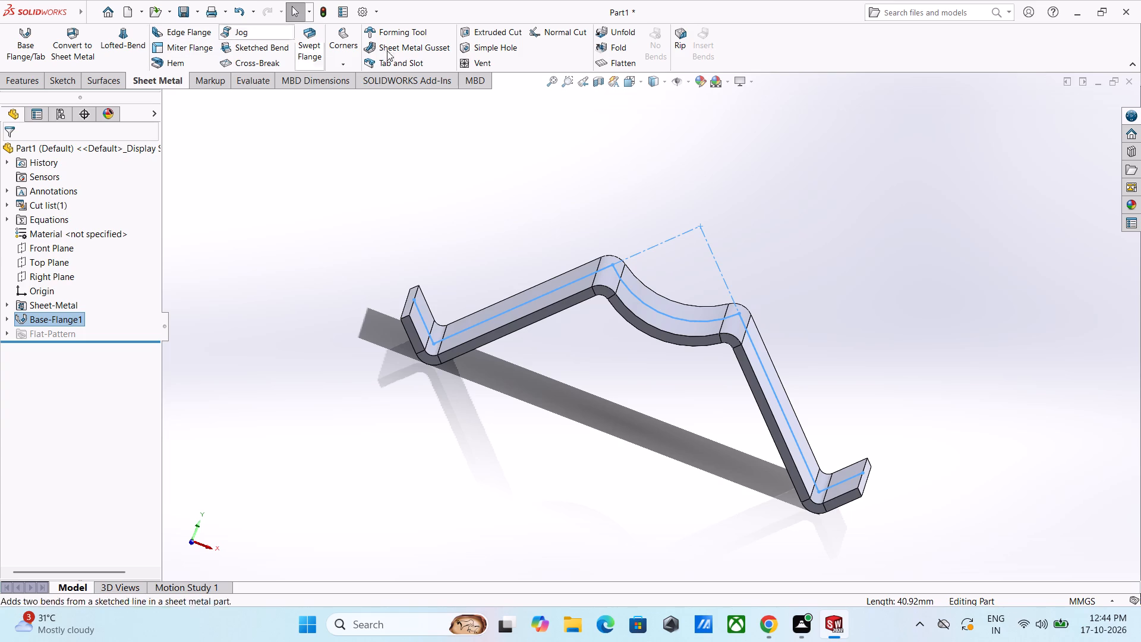
{"action": "left_click", "coordinate": [753, 81]}
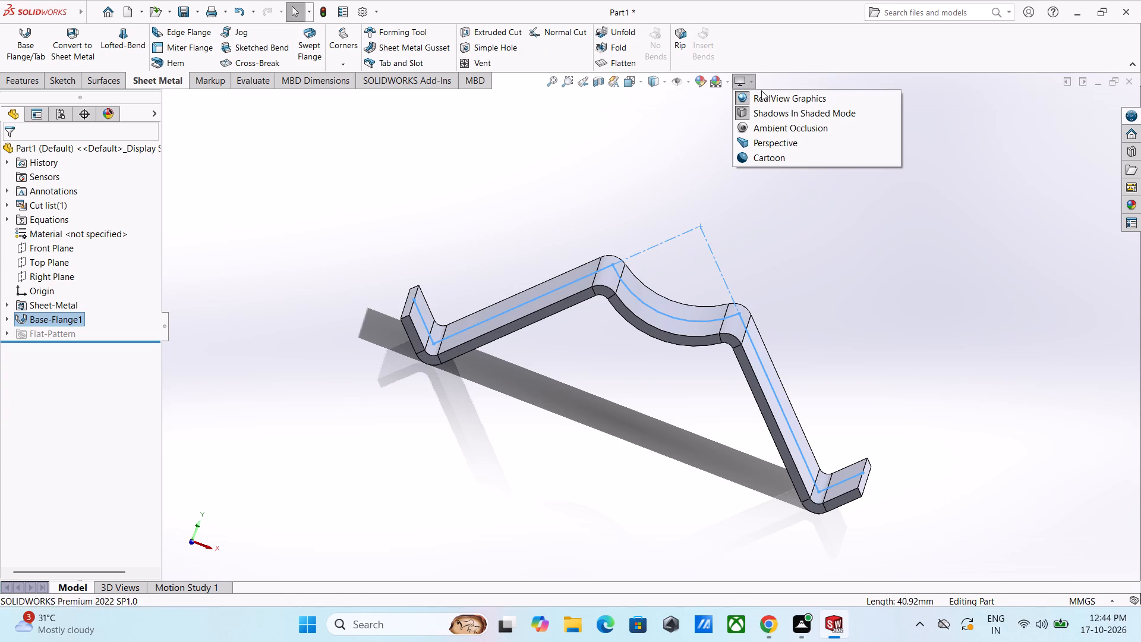
{"action": "left_click", "coordinate": [764, 95]}
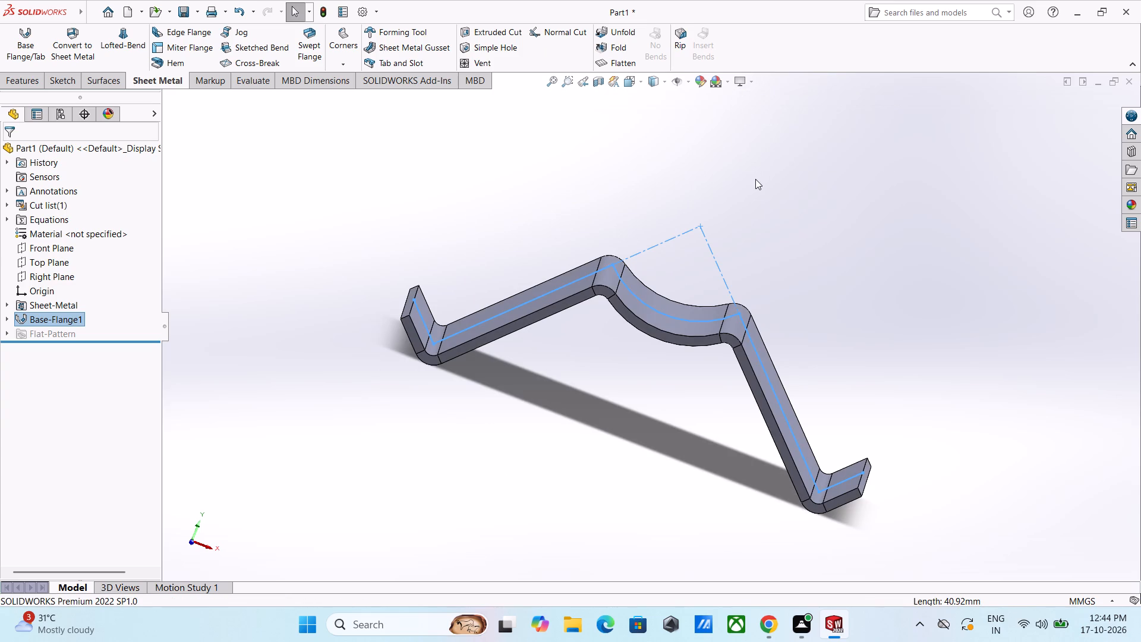
{"action": "left_click", "coordinate": [1058, 289]}
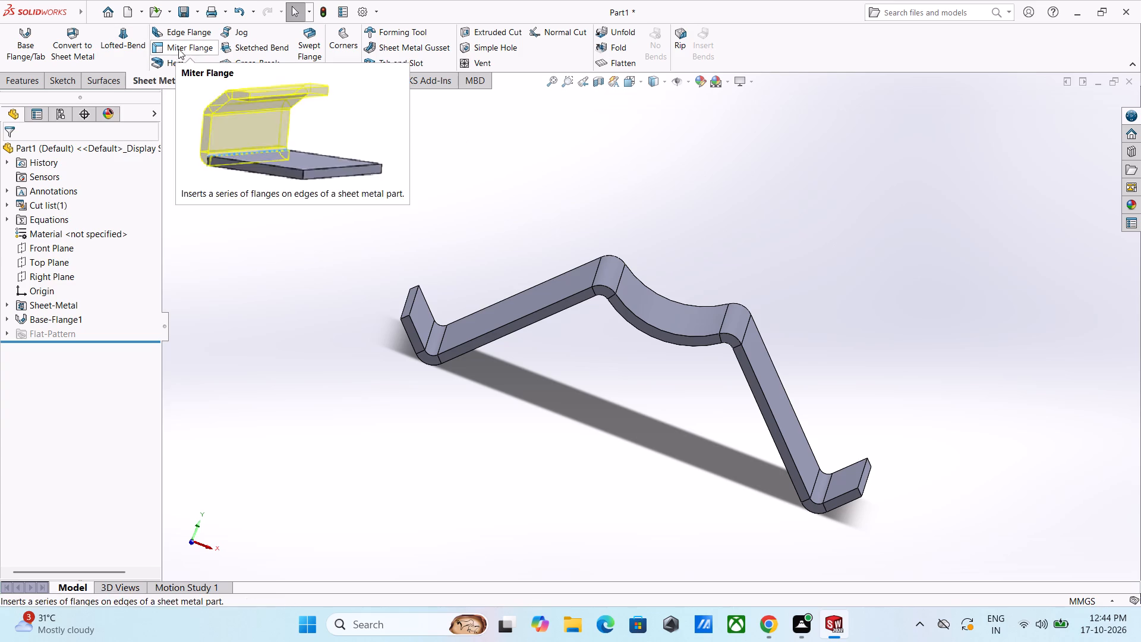
Measure the underside bend face between the left sloping leg and the central arc, with the full measurement details expanded.
{"action": "left_click", "coordinate": [247, 83]}
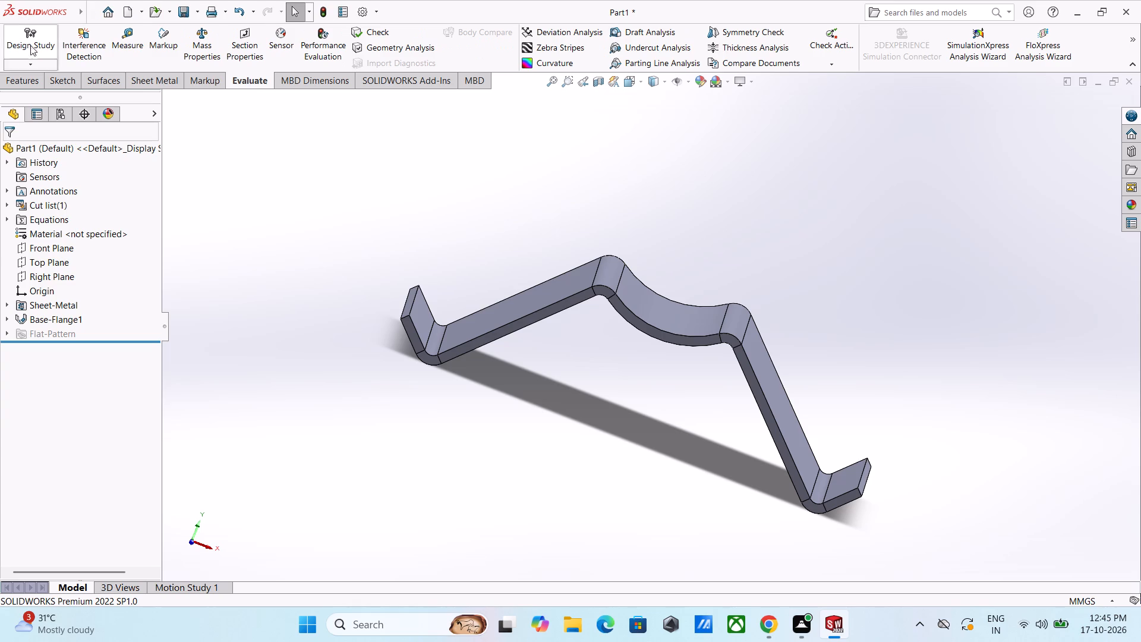
{"action": "left_click", "coordinate": [120, 40]}
{"action": "scroll", "coordinate": [653, 370], "scroll_direction": "down", "scroll_amount": 1}
{"action": "middle_click_drag", "start_coordinate": [646, 362], "coordinate": [643, 356]}
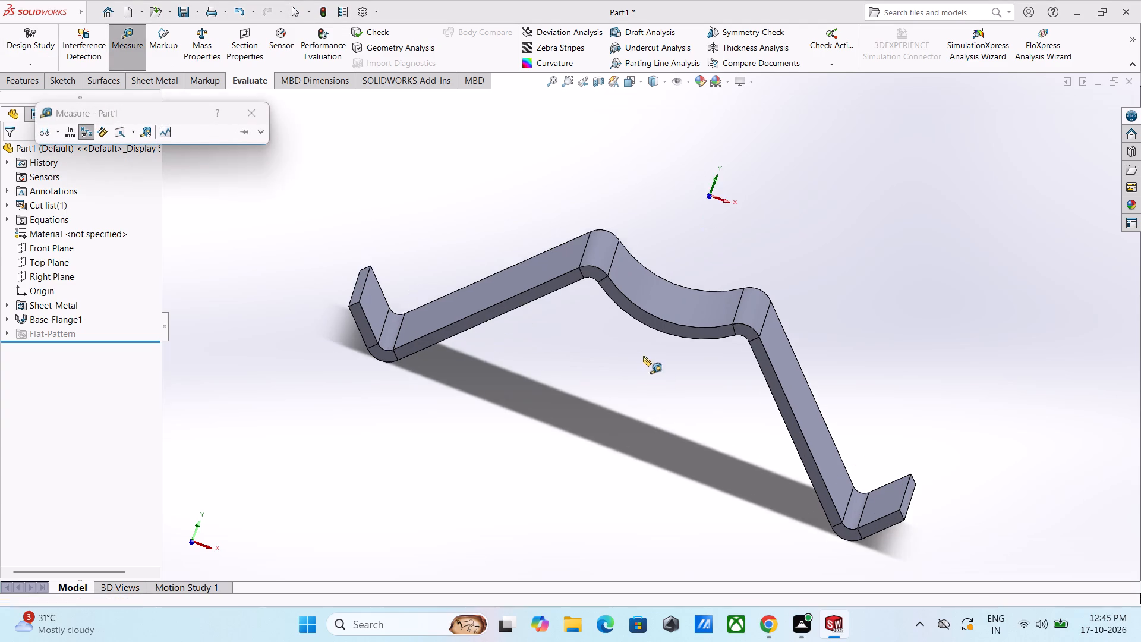
{"action": "middle_click_drag", "start_coordinate": [643, 356], "coordinate": [666, 236]}
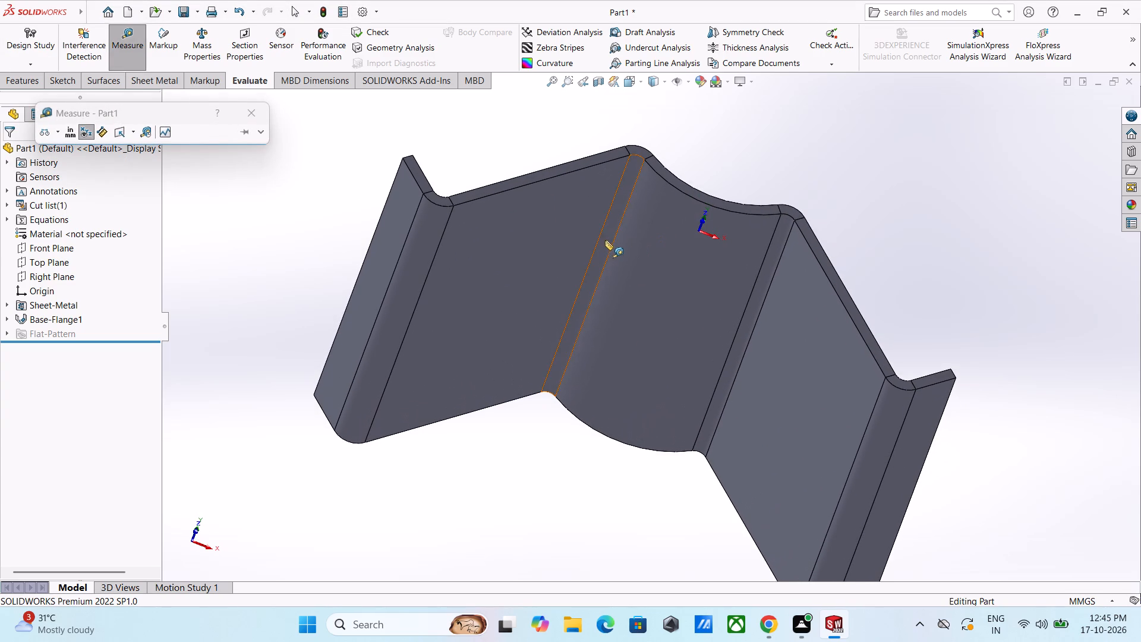
{"action": "left_click", "coordinate": [608, 240]}
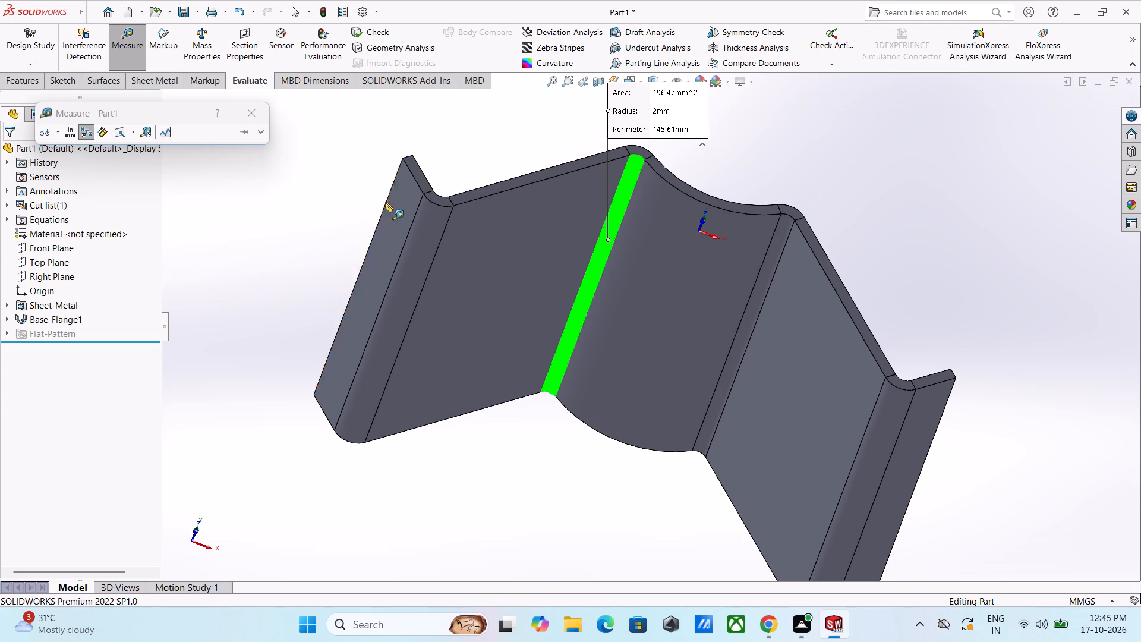
{"action": "left_click", "coordinate": [264, 133]}
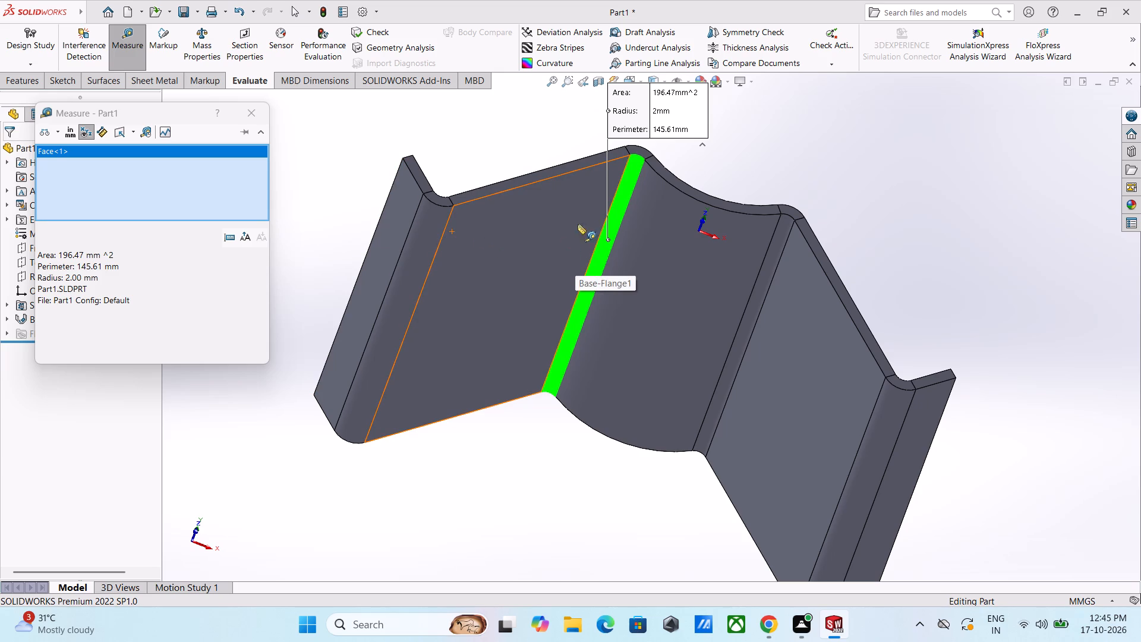
Remove the measured bend face from the selection and measure the outer bend face at the flange's lower left corner.
{"action": "right_click", "coordinate": [247, 149]}
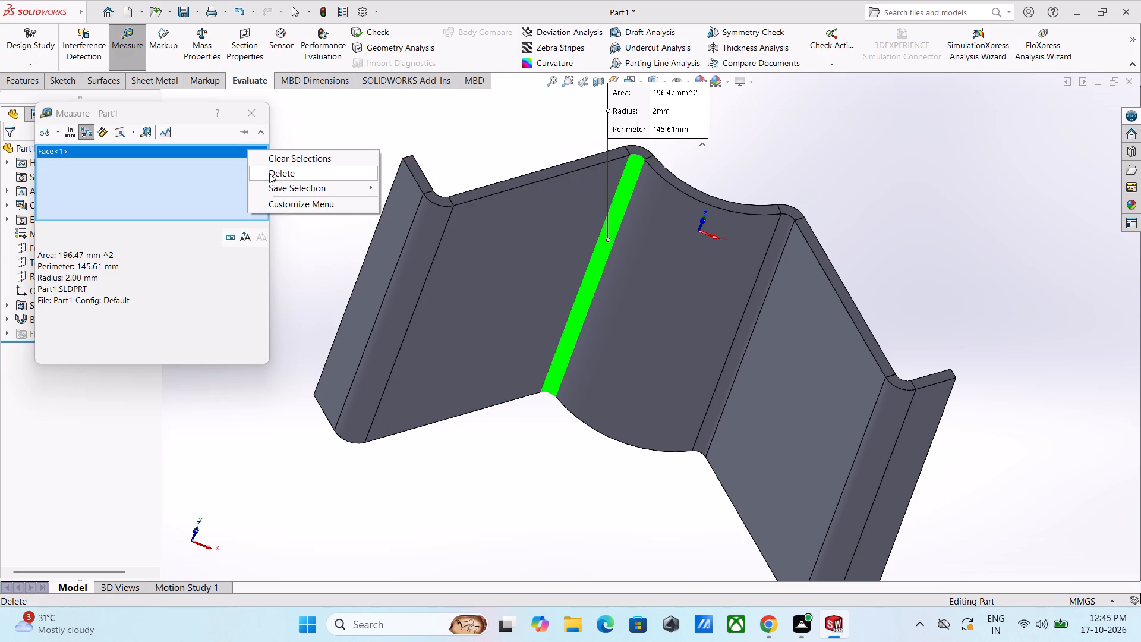
{"action": "left_click", "coordinate": [270, 174]}
{"action": "middle_click_drag", "start_coordinate": [409, 339], "coordinate": [406, 358]}
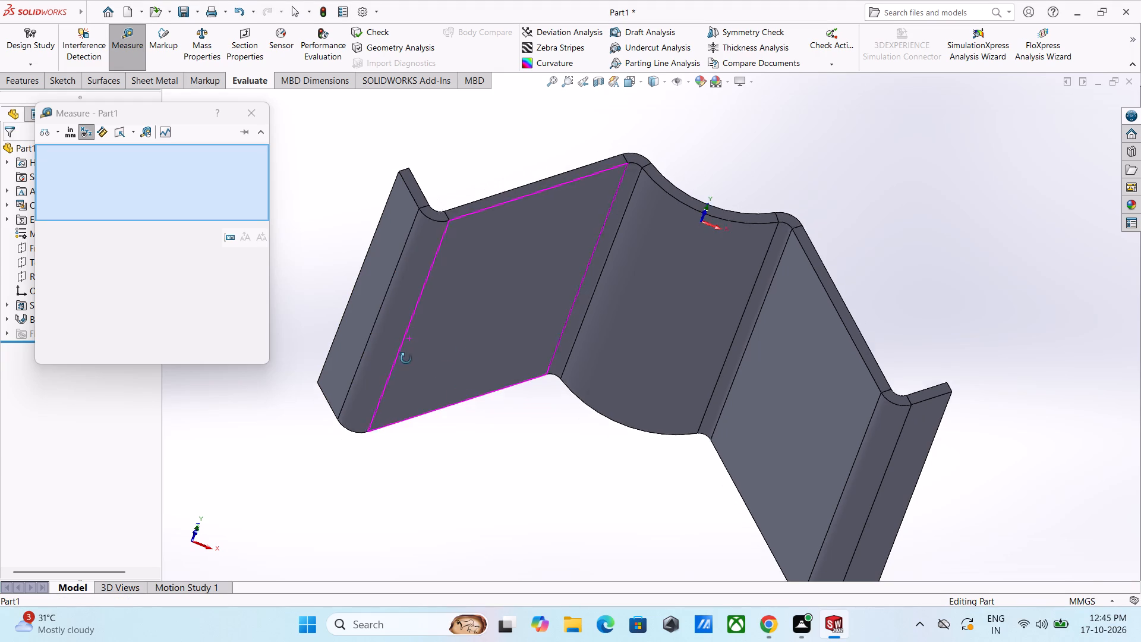
{"action": "middle_click_drag", "start_coordinate": [406, 358], "coordinate": [409, 392]}
{"action": "middle_click_drag", "start_coordinate": [389, 389], "coordinate": [416, 344]}
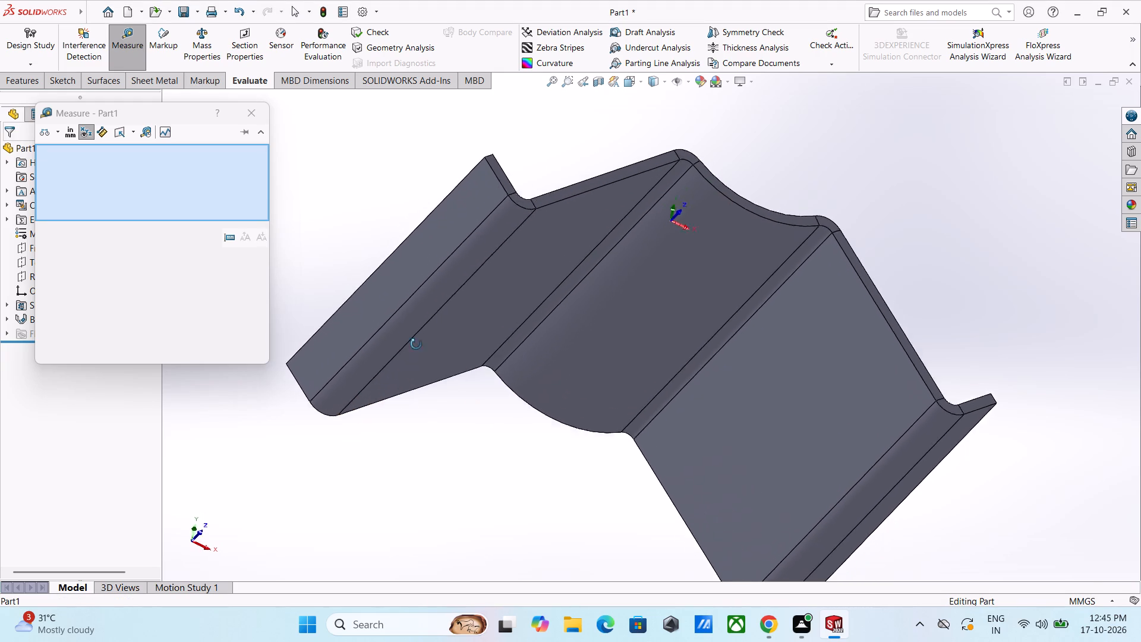
{"action": "middle_click_drag", "start_coordinate": [416, 344], "coordinate": [379, 414]}
{"action": "left_click", "coordinate": [381, 376]}
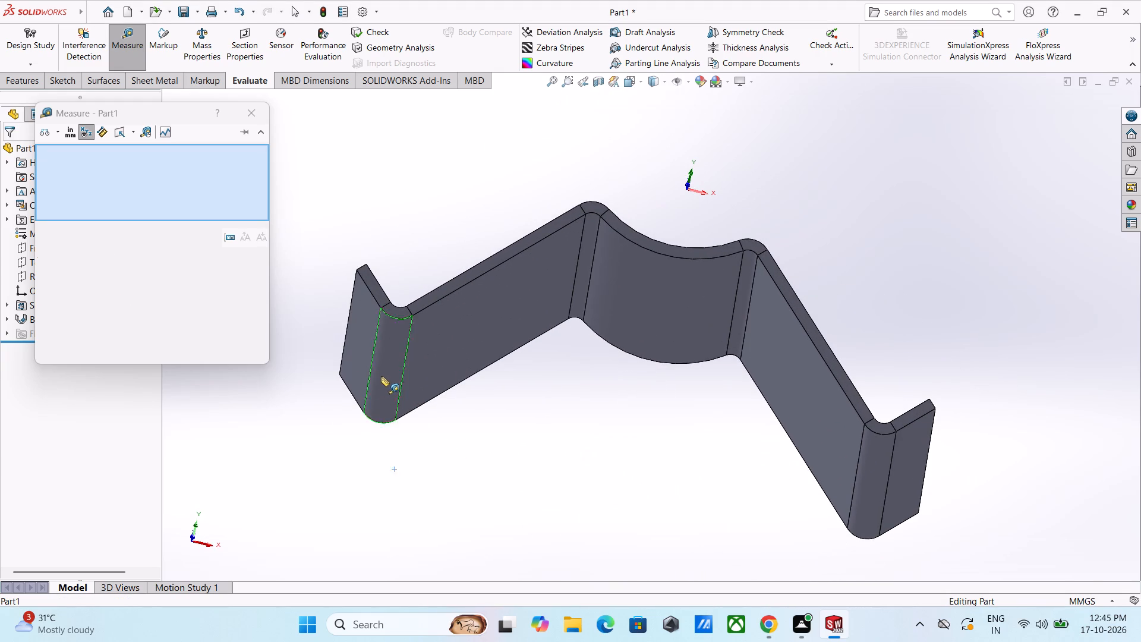
Measure the outer bend face at the lower left corner and the two upper bend faces flanking the central arc, one at a time.
{"action": "left_click", "coordinate": [383, 377]}
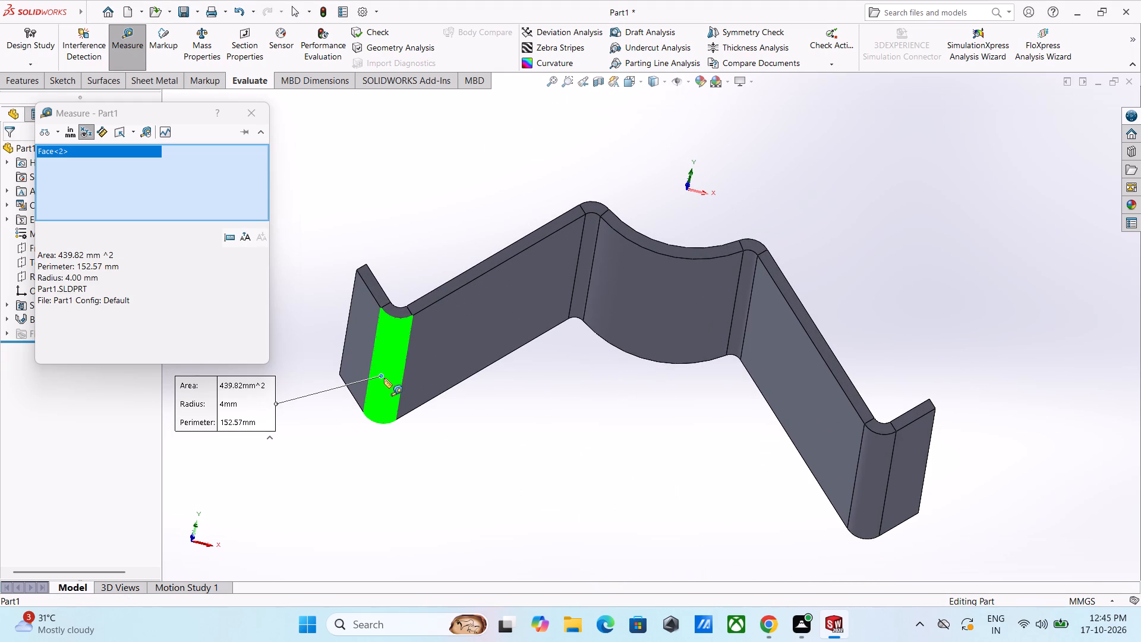
{"action": "middle_click_drag", "start_coordinate": [541, 389], "coordinate": [515, 492]}
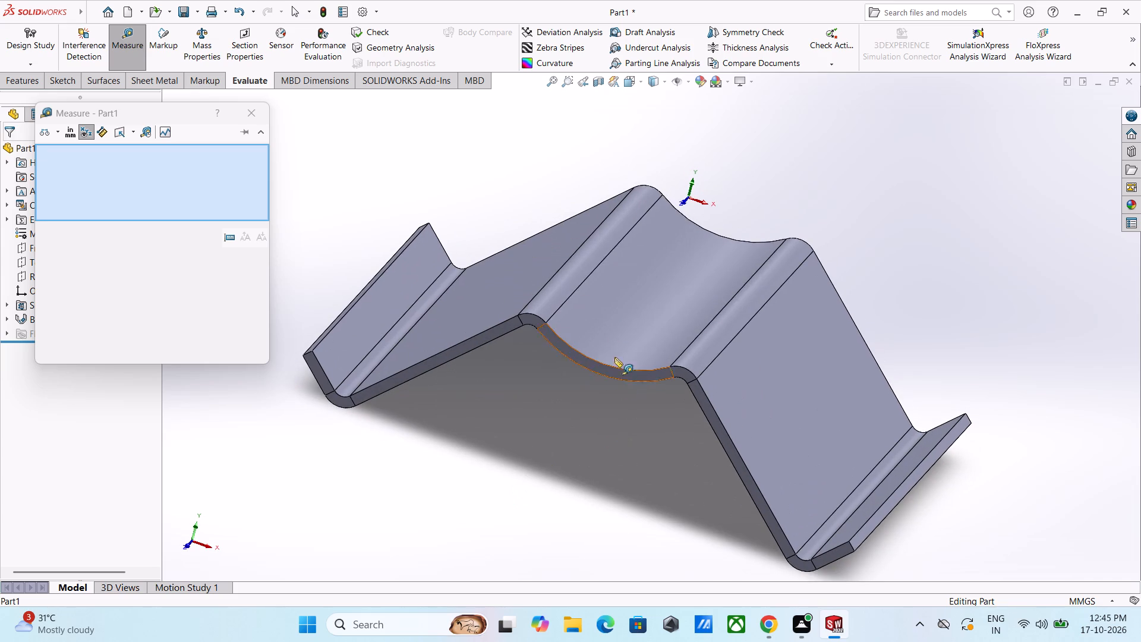
{"action": "left_click", "coordinate": [580, 274]}
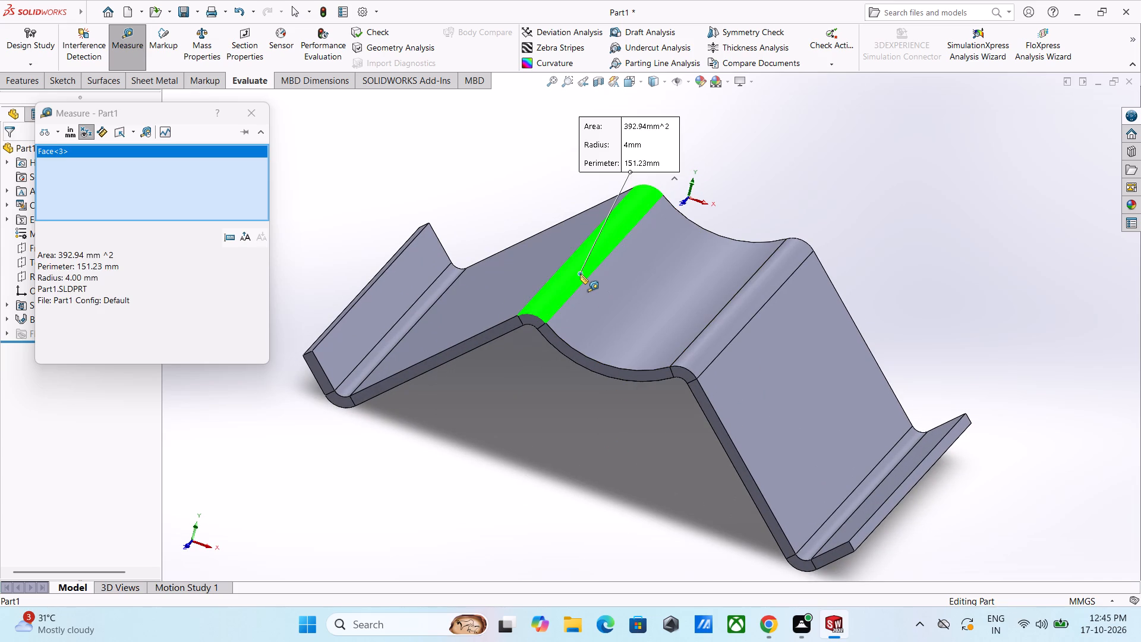
{"action": "left_click", "coordinate": [581, 275]}
{"action": "scroll", "coordinate": [783, 354], "scroll_direction": "down", "scroll_amount": 2}
{"action": "left_click", "coordinate": [713, 279]}
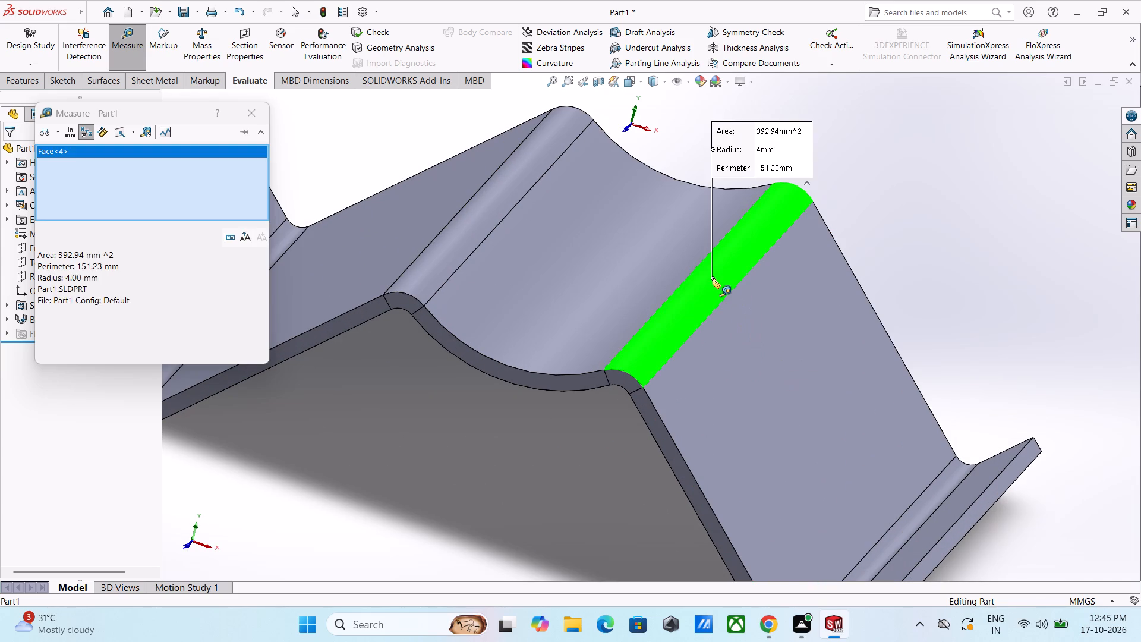
{"action": "left_click", "coordinate": [713, 279]}
{"action": "middle_click_drag", "start_coordinate": [516, 477], "coordinate": [549, 448]}
{"action": "scroll", "coordinate": [549, 447], "scroll_direction": "up", "scroll_amount": 3}
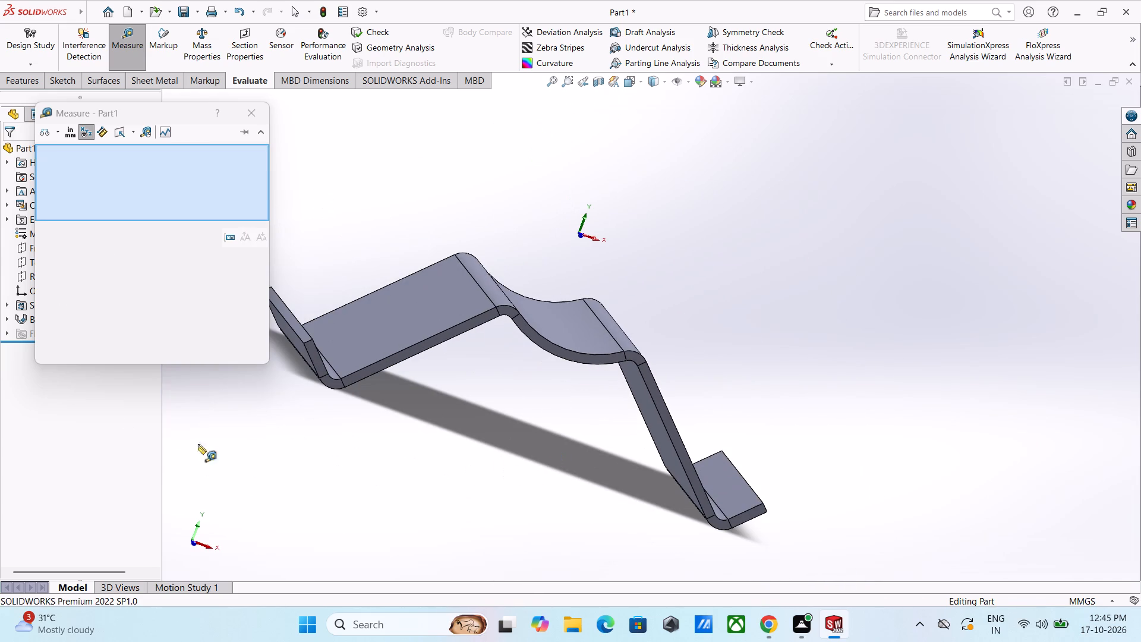
{"action": "left_click", "coordinate": [244, 120]}
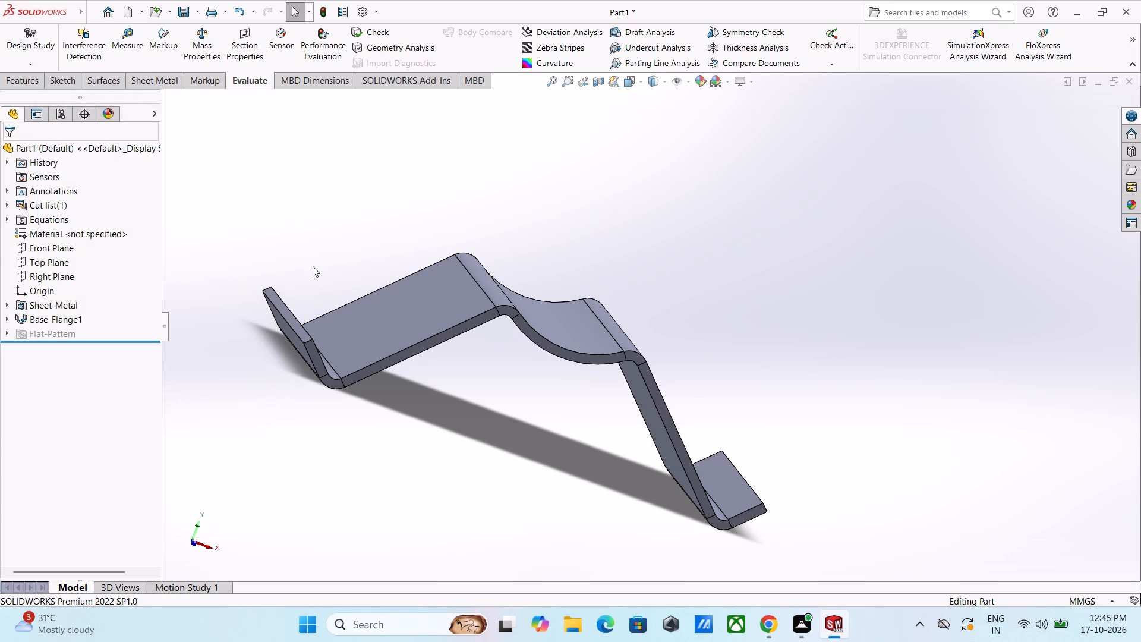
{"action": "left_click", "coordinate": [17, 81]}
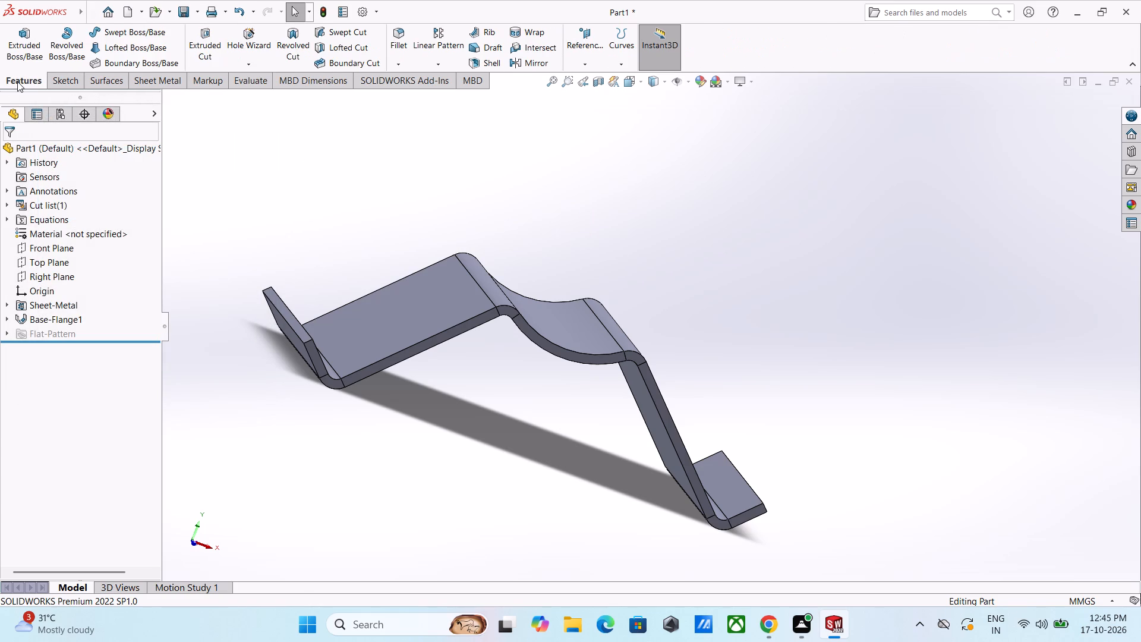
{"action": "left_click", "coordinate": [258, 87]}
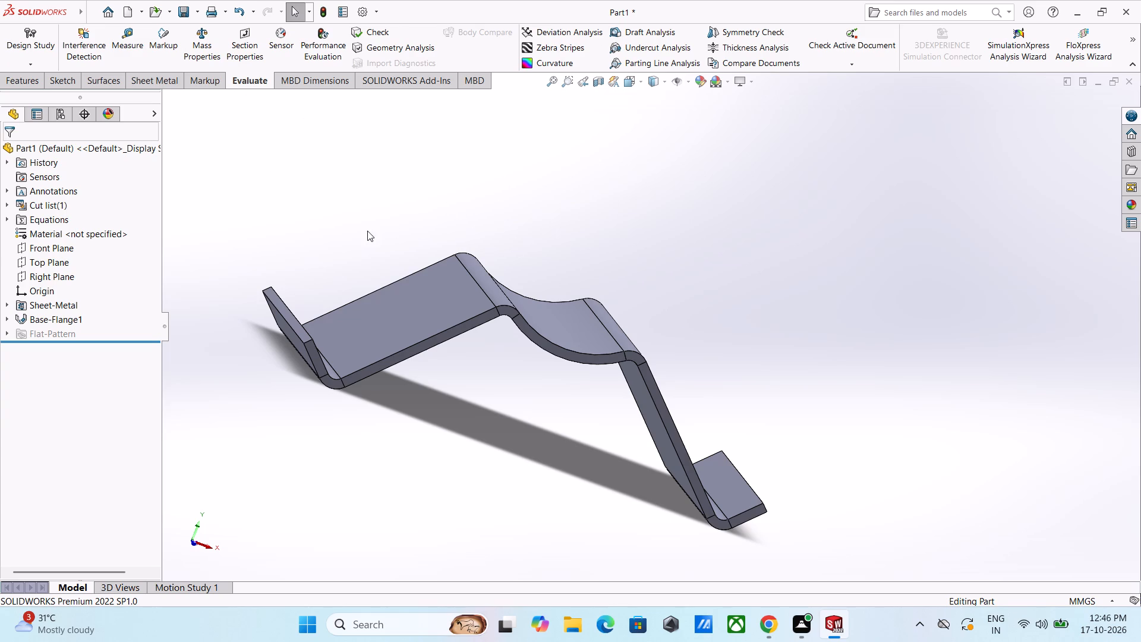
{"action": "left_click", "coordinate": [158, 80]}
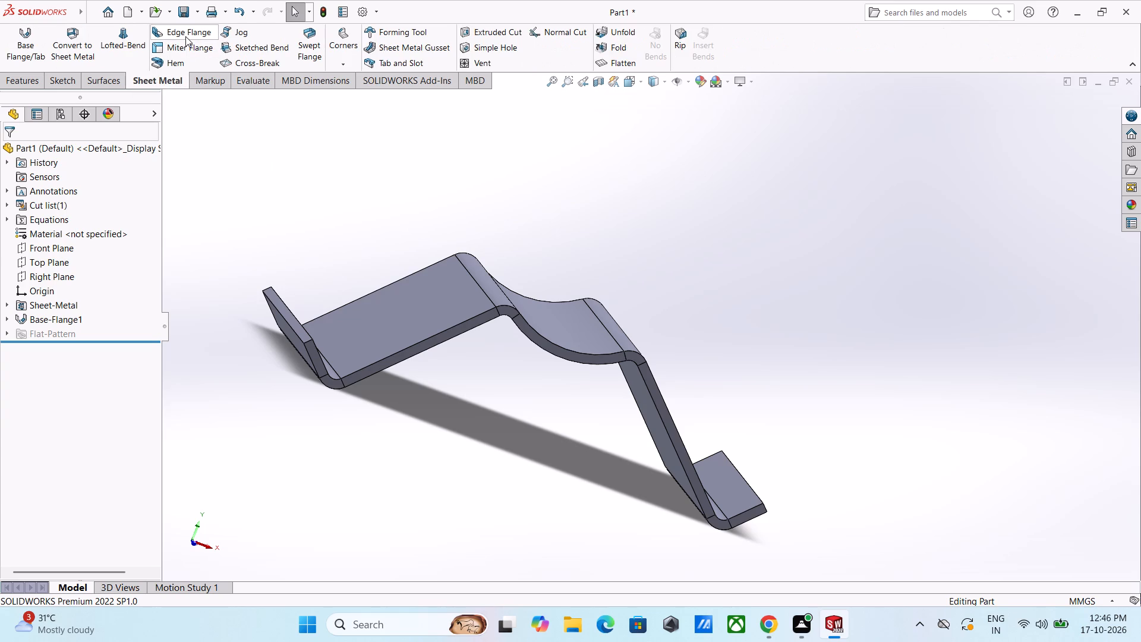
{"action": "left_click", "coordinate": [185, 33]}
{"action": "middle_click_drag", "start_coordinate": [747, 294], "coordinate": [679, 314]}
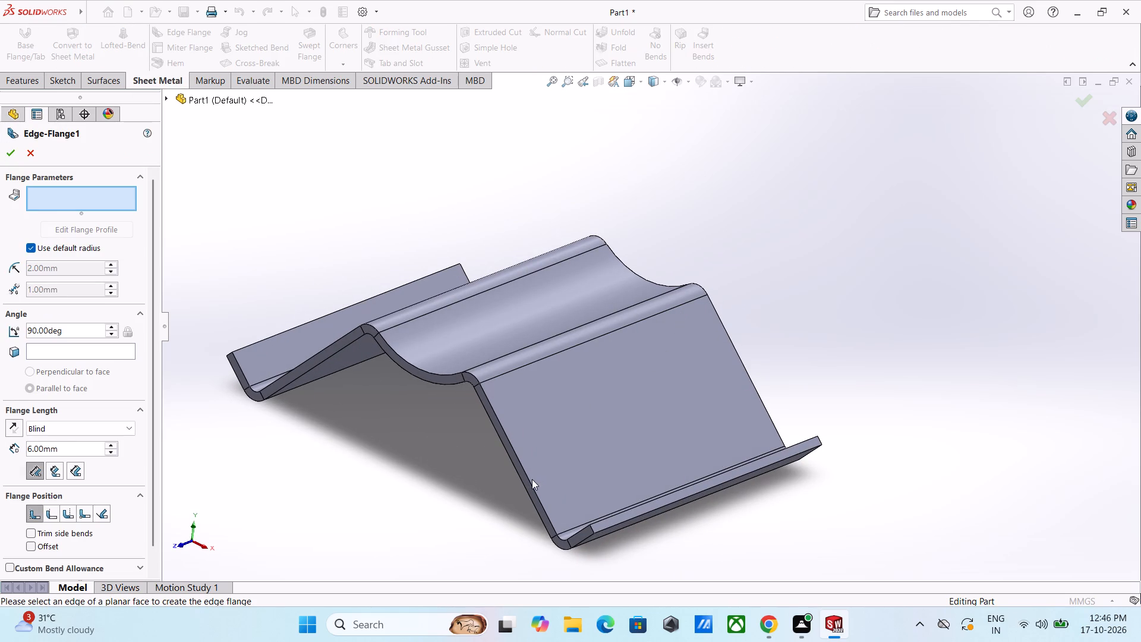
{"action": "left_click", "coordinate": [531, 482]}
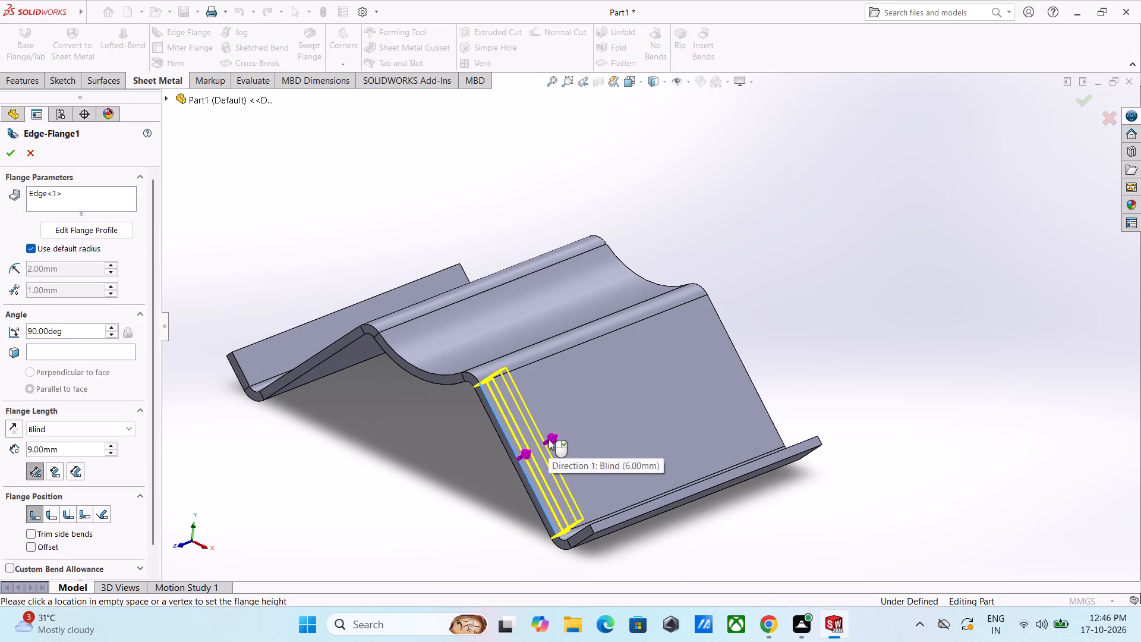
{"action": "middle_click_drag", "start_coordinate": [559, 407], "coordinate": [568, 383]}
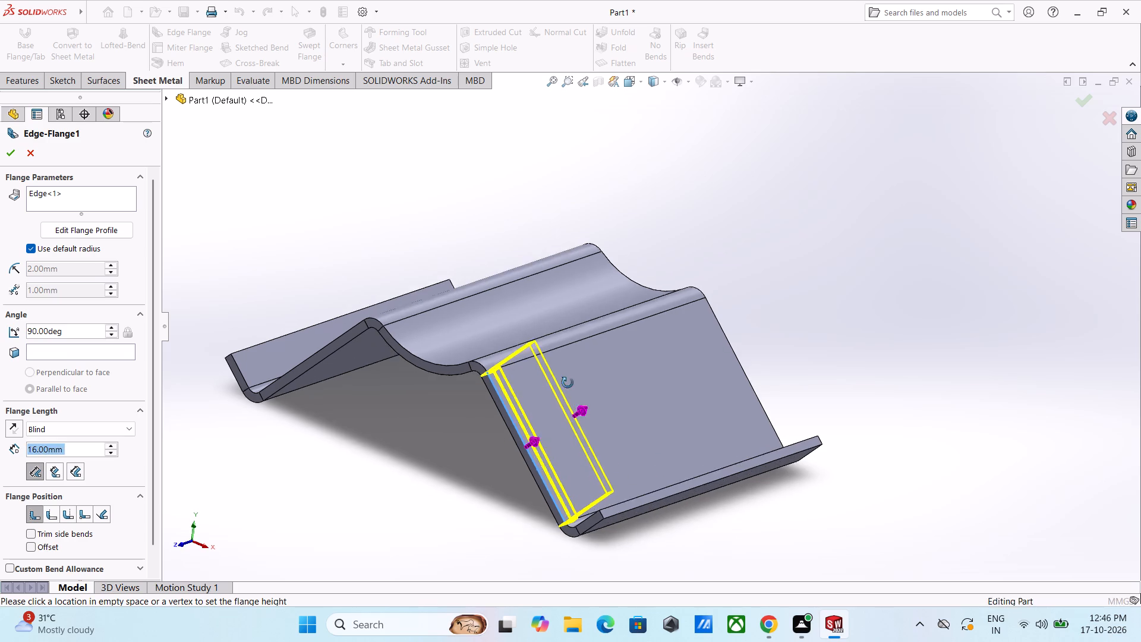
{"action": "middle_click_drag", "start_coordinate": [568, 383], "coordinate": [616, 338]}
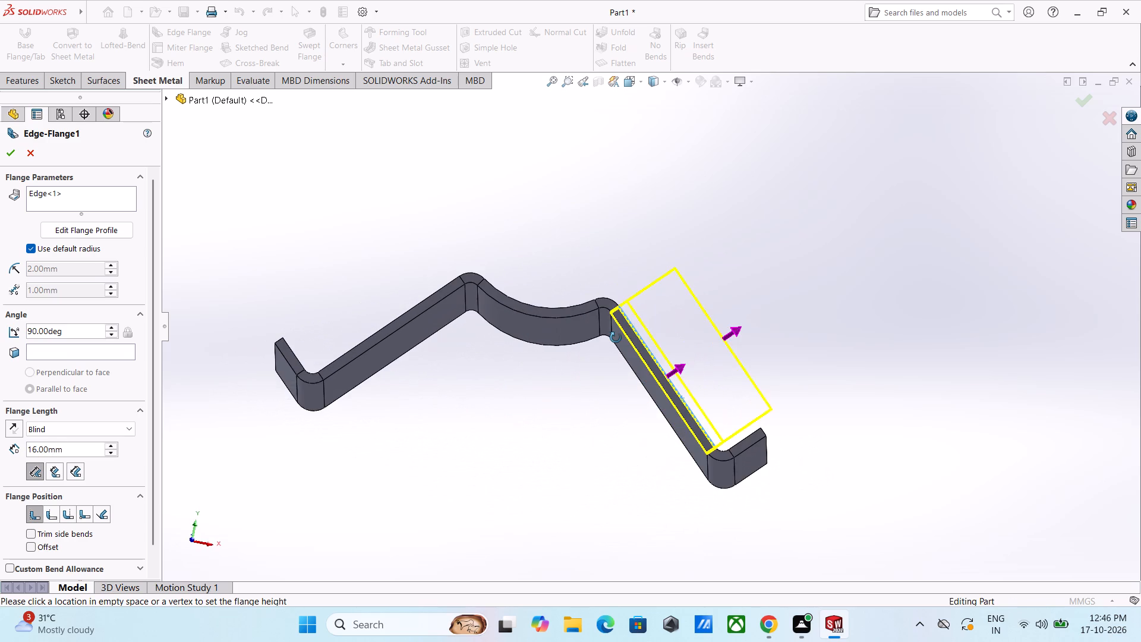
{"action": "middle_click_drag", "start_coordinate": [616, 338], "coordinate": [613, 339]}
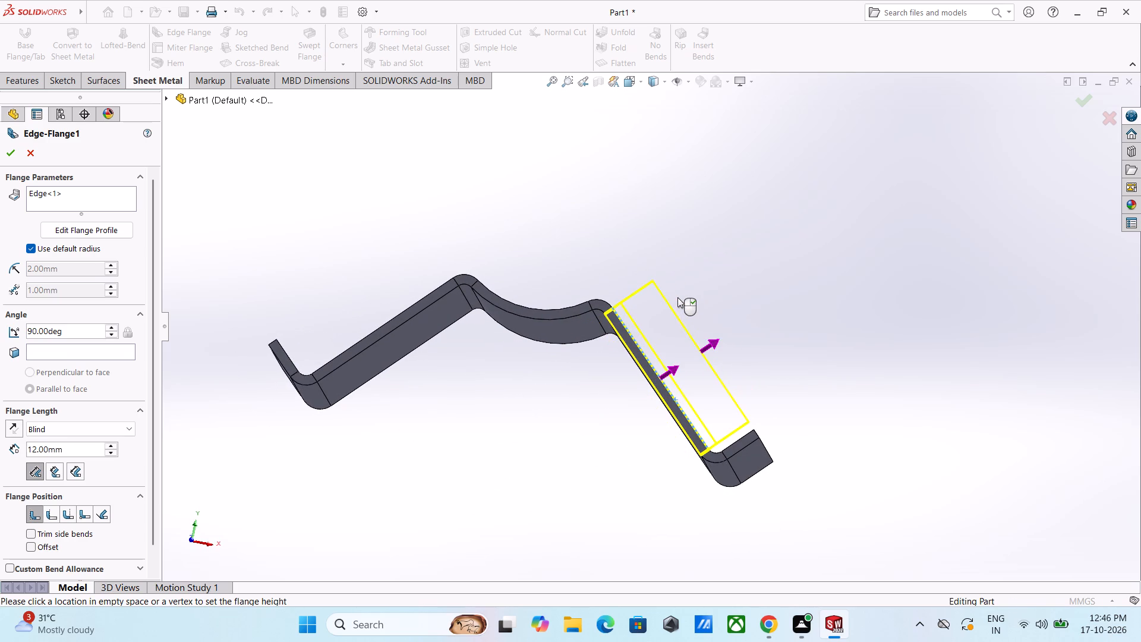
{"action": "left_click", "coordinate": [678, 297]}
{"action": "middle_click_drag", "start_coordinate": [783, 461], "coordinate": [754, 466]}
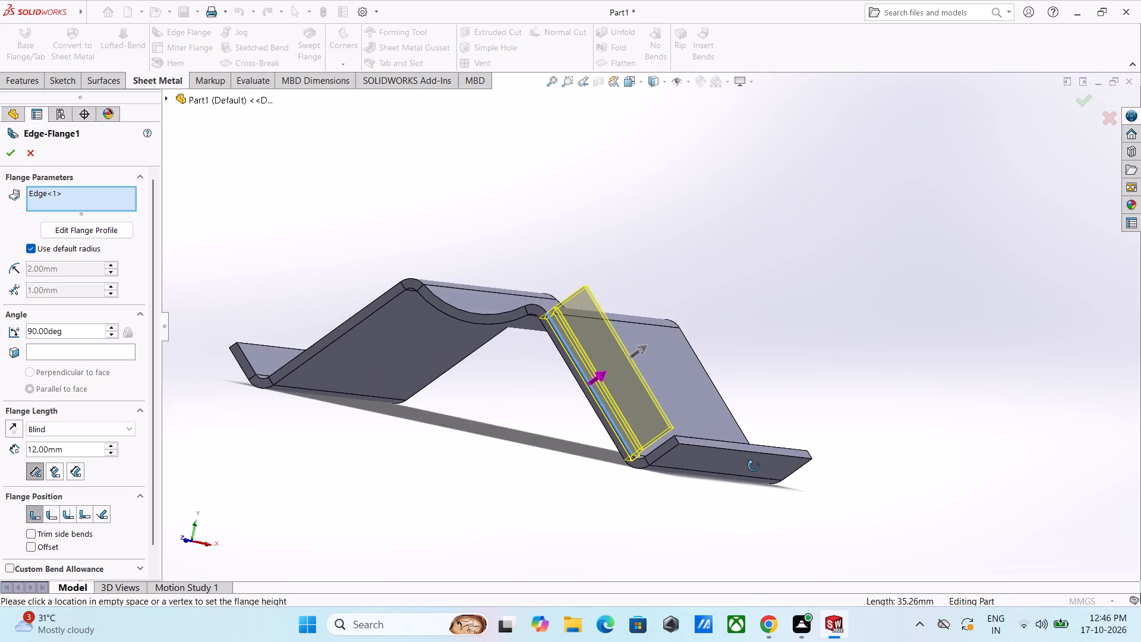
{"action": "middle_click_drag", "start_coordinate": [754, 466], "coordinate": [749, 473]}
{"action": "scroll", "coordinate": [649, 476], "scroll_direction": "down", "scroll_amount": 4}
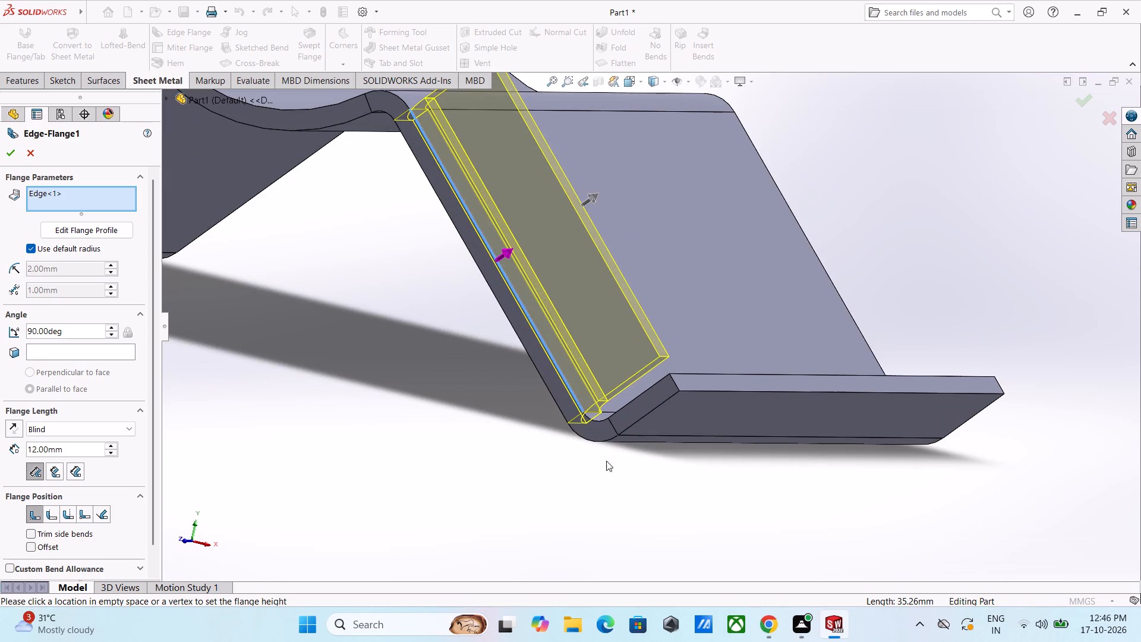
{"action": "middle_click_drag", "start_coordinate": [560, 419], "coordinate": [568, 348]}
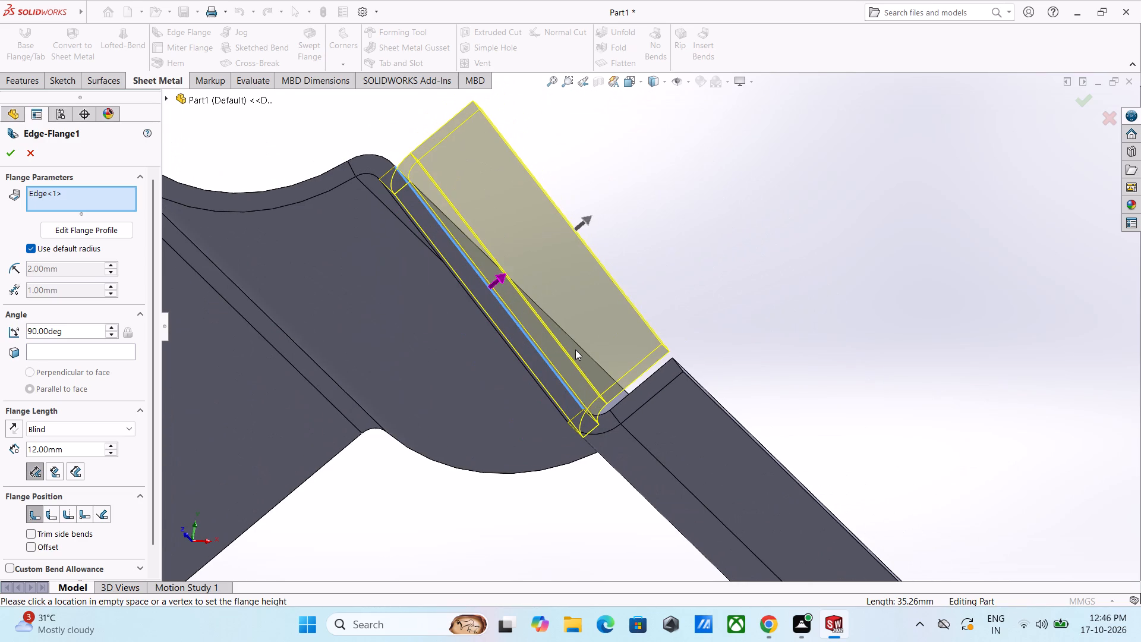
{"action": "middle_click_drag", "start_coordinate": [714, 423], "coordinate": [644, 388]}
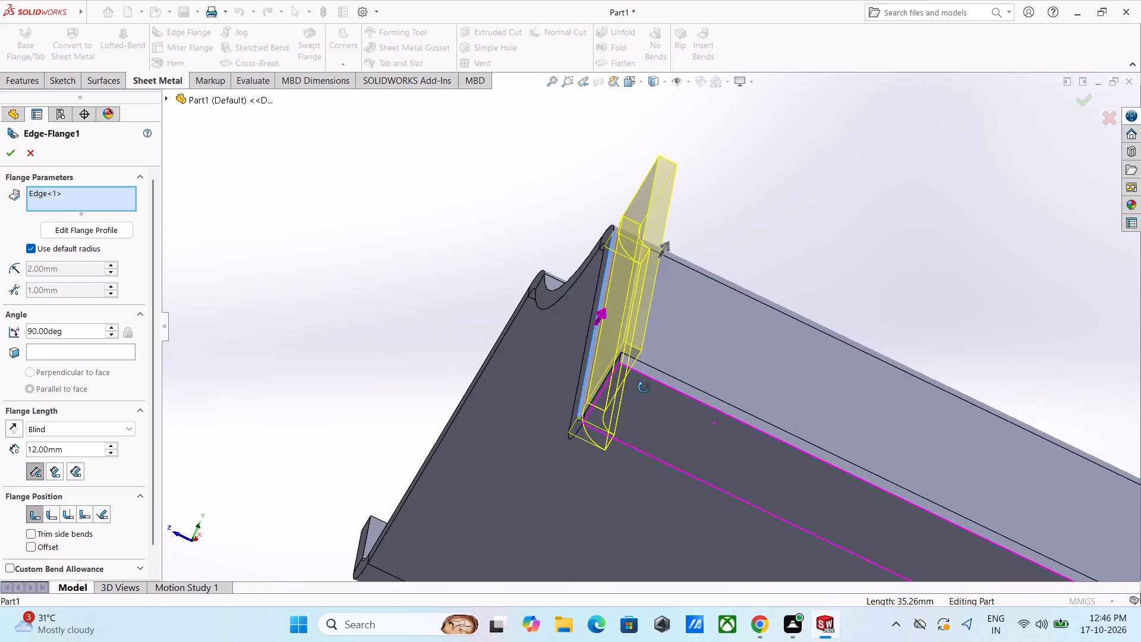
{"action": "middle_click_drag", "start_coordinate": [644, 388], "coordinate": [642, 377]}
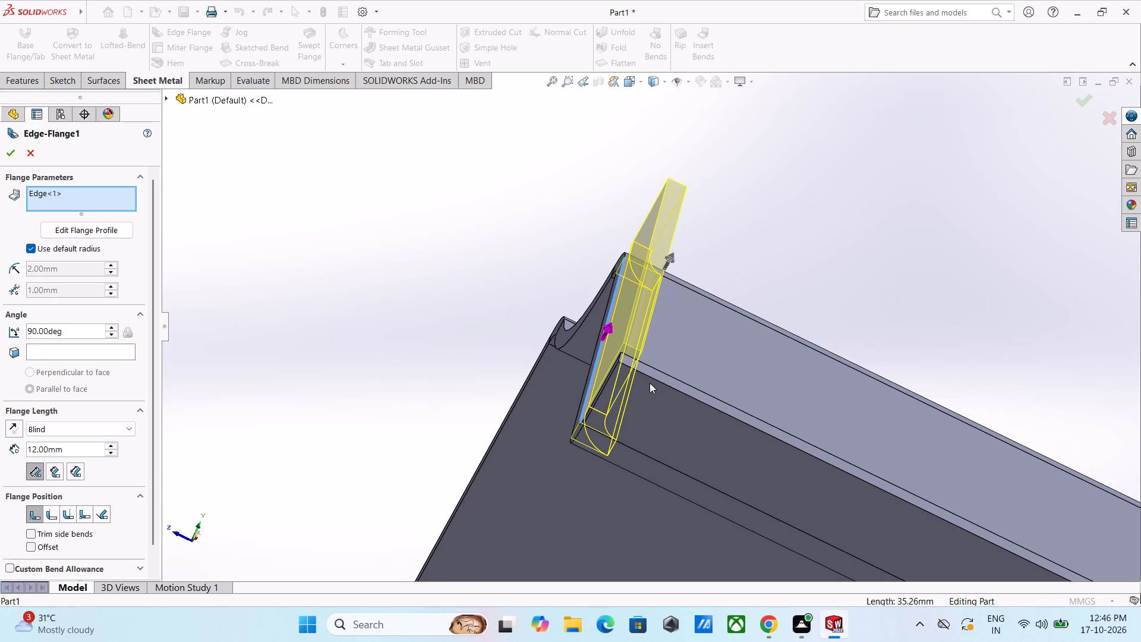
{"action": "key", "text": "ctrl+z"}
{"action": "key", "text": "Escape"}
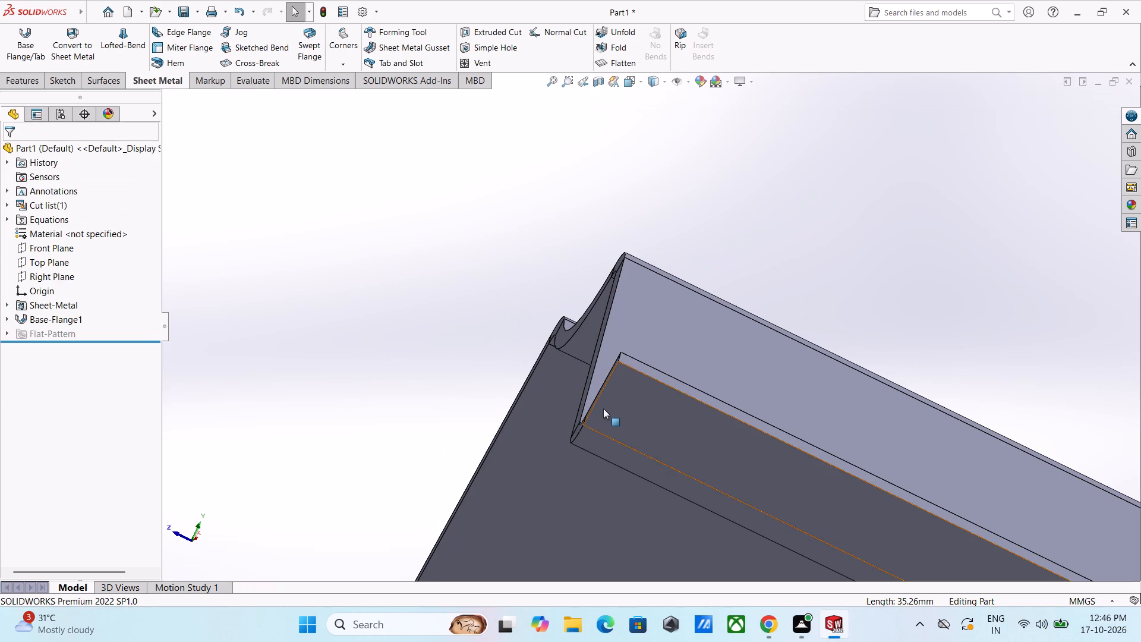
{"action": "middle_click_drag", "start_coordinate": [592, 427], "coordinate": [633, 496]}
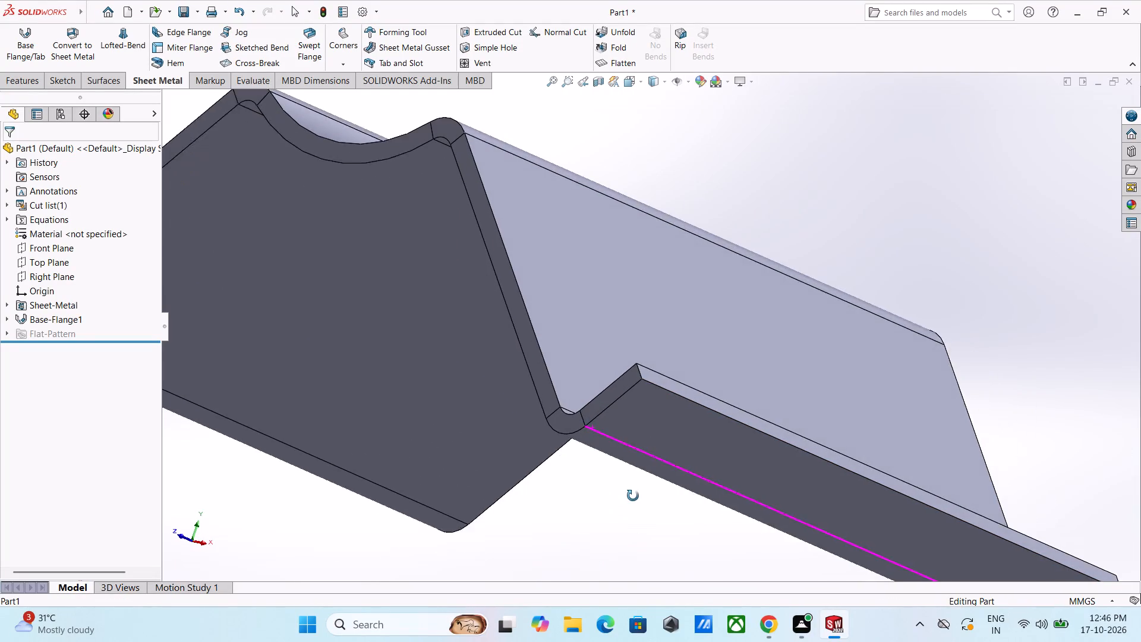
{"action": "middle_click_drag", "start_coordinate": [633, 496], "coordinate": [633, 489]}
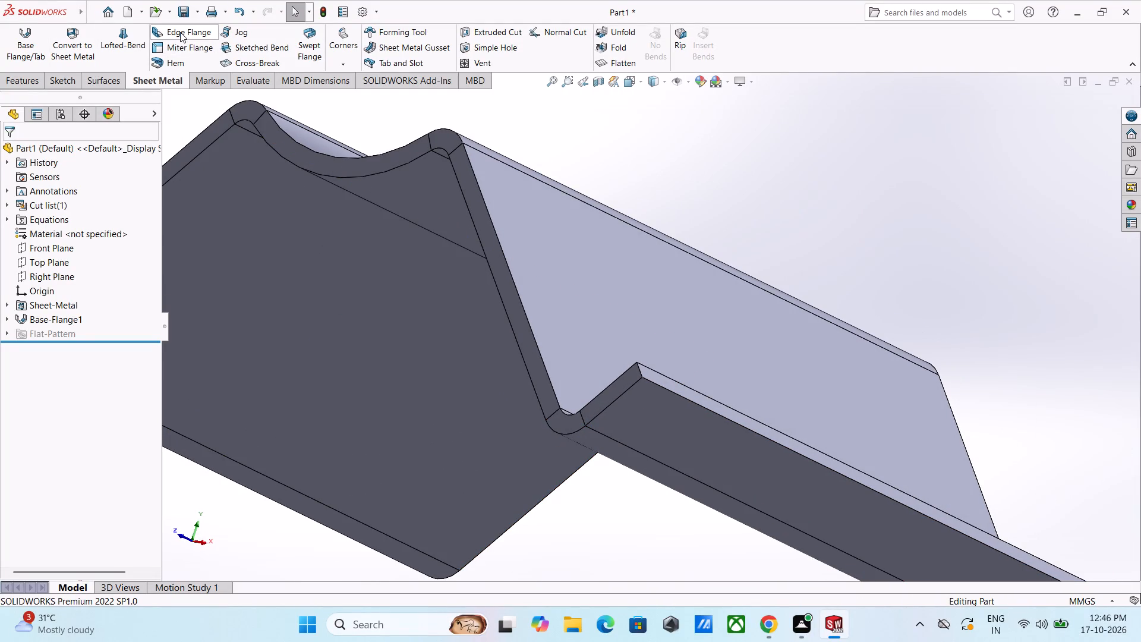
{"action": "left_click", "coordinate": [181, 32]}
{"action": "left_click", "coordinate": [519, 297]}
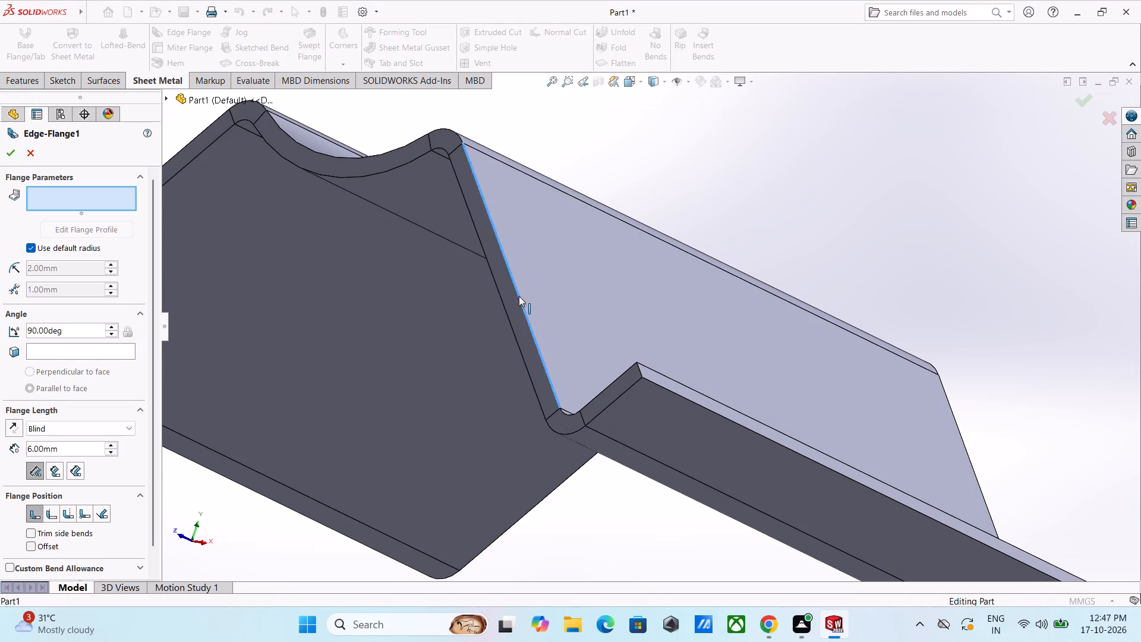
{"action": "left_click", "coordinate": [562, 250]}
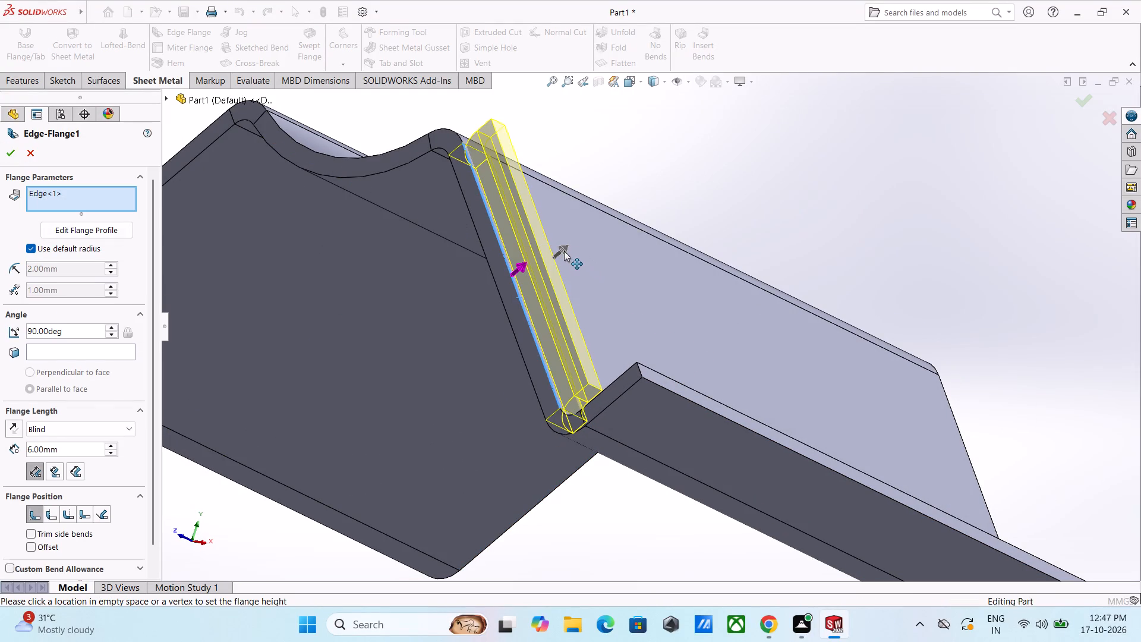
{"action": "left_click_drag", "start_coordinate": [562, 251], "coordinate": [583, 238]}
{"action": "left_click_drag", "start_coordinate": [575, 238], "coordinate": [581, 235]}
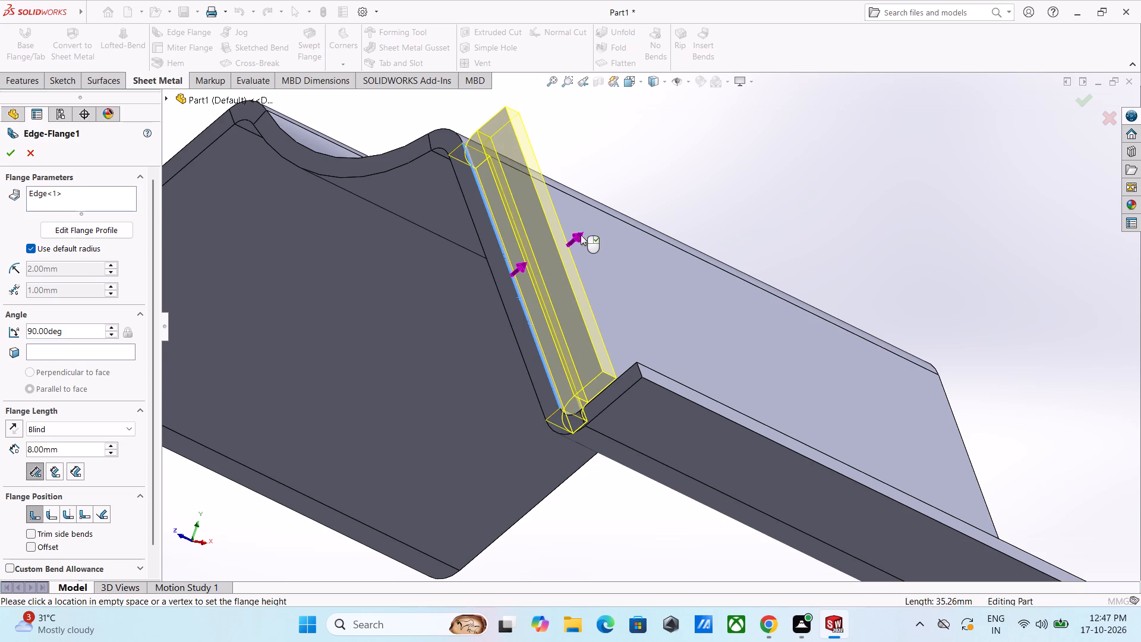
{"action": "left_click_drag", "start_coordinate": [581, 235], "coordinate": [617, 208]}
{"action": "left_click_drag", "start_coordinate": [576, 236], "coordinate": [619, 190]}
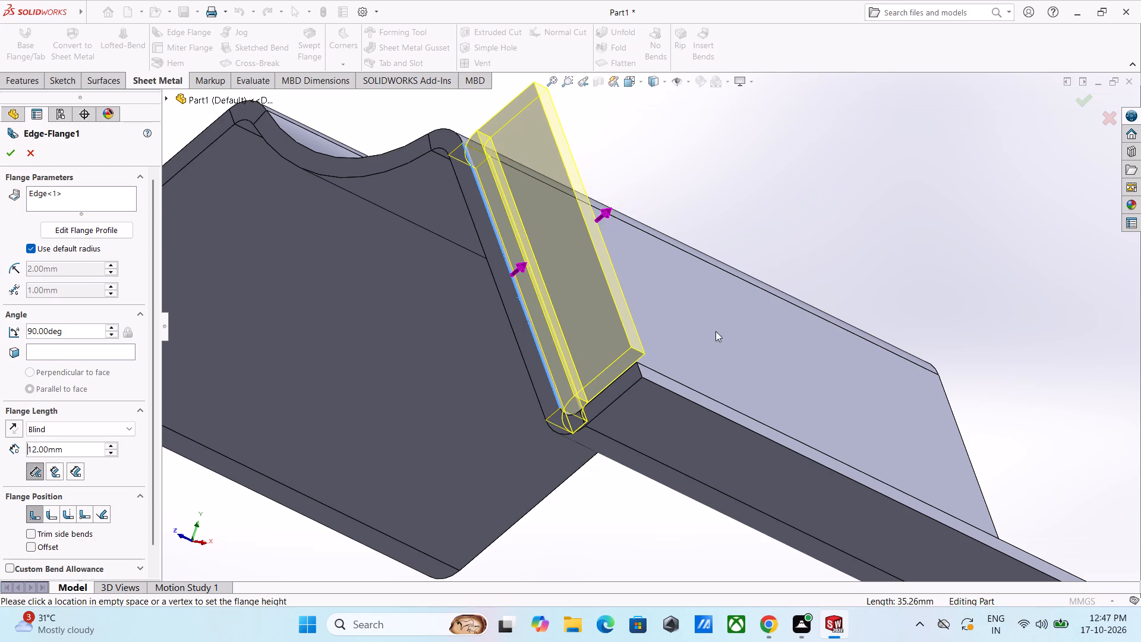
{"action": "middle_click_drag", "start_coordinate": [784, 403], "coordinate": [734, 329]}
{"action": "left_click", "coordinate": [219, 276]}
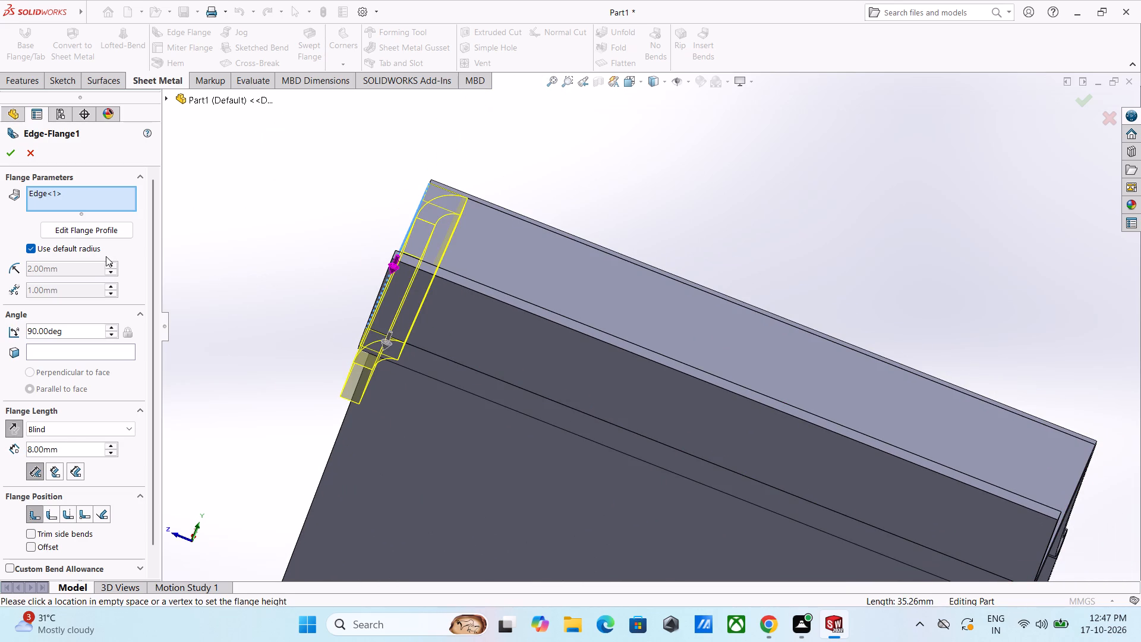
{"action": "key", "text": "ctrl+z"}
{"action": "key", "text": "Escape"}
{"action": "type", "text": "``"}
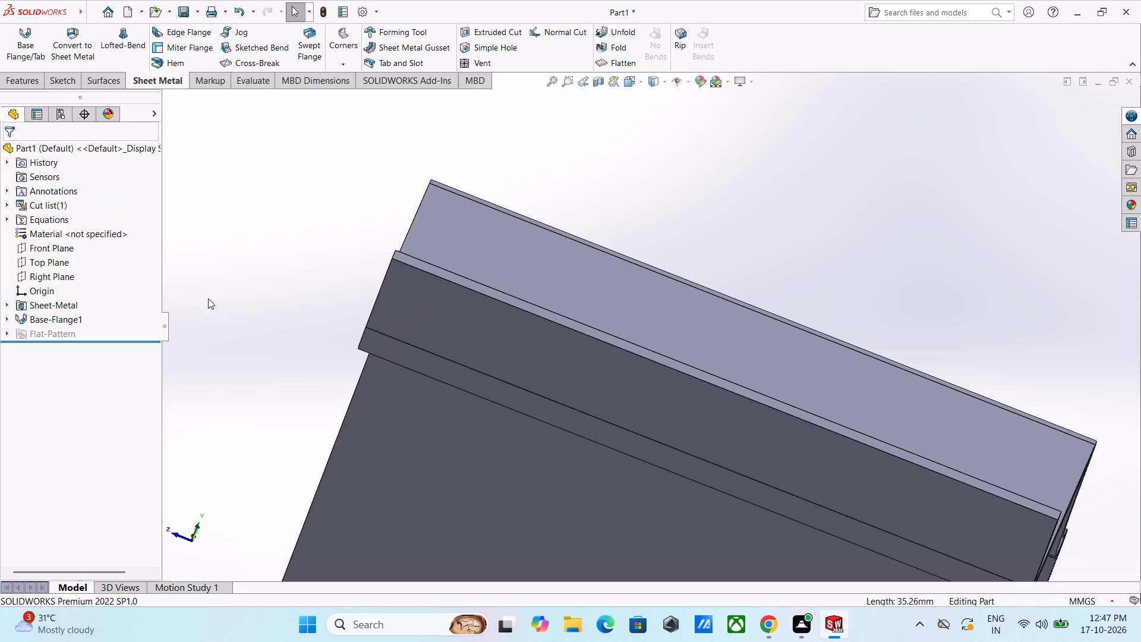
Start an Edge Flange on the end edge of the right sloping leg with a 90° angle and 25 mm blind length.
{"action": "middle_click_drag", "start_coordinate": [332, 337], "coordinate": [404, 390]}
{"action": "scroll", "coordinate": [376, 357], "scroll_direction": "up", "scroll_amount": 2}
{"action": "scroll", "coordinate": [341, 318], "scroll_direction": "down", "scroll_amount": 3}
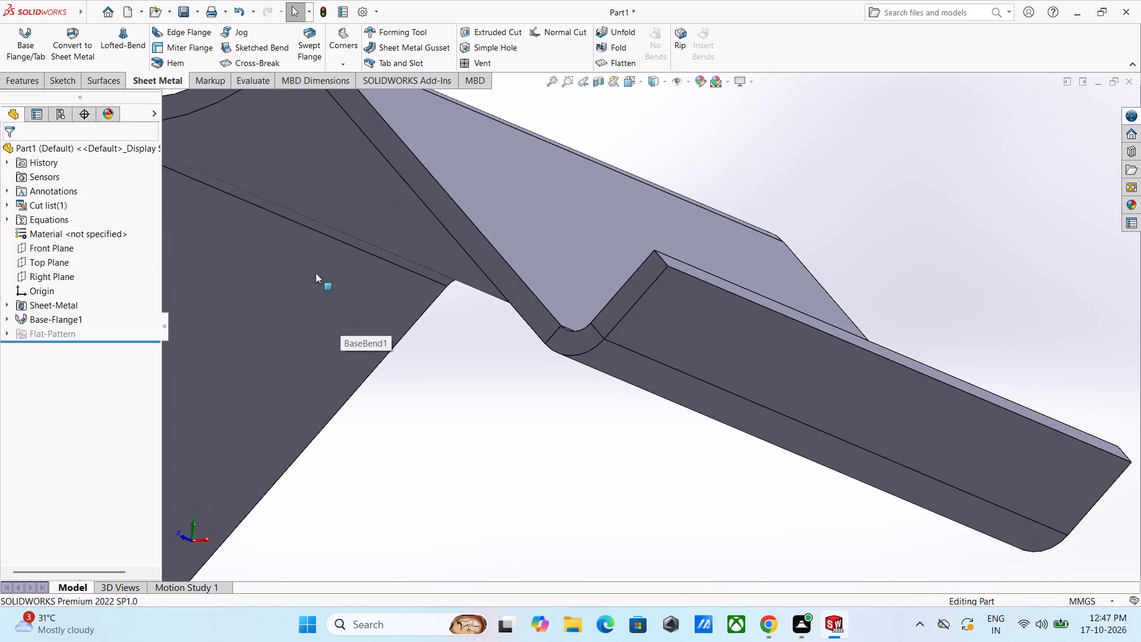
{"action": "scroll", "coordinate": [261, 212], "scroll_direction": "up", "scroll_amount": 1}
{"action": "left_click", "coordinate": [167, 36]}
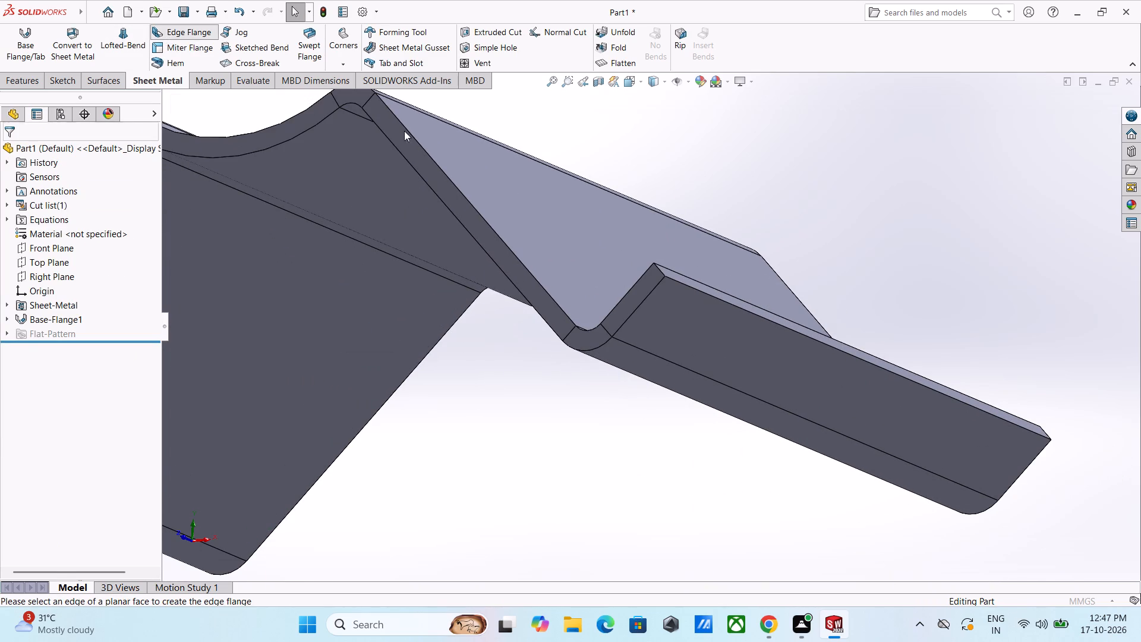
{"action": "left_click", "coordinate": [455, 184]}
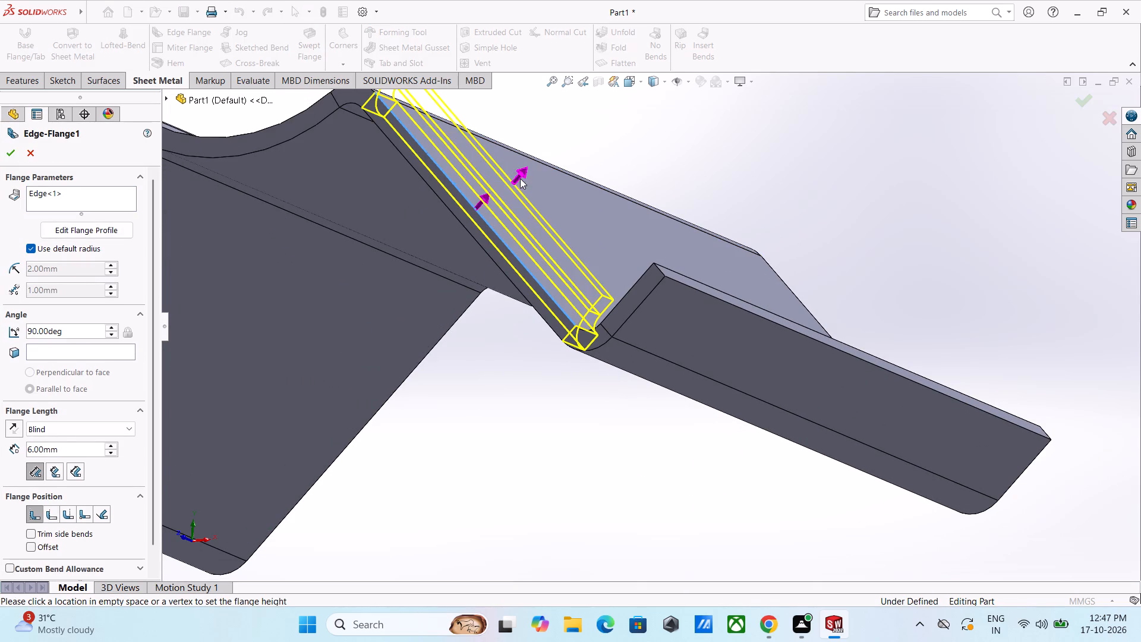
{"action": "left_click", "coordinate": [520, 174]}
{"action": "left_click_drag", "start_coordinate": [524, 174], "coordinate": [536, 156]}
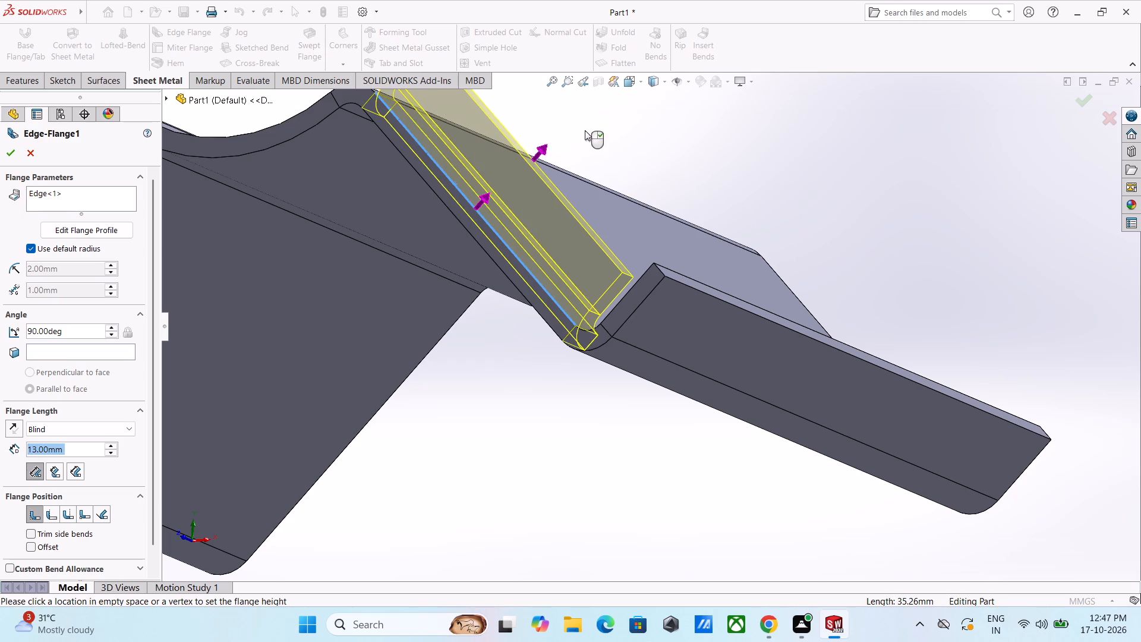
{"action": "scroll", "coordinate": [583, 133], "scroll_direction": "up", "scroll_amount": 3}
{"action": "left_click", "coordinate": [641, 141]}
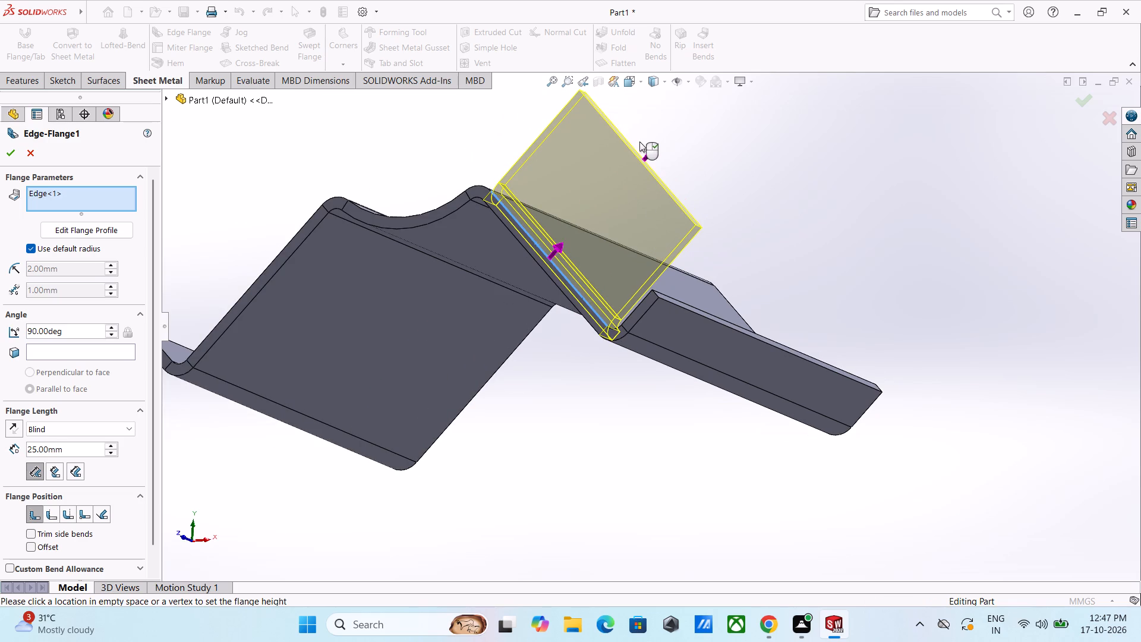
{"action": "left_click", "coordinate": [781, 223]}
{"action": "left_click", "coordinate": [792, 228]}
Set the flange position to Material Outside, trying the inner virtual sharp length reference before choosing the outer virtual sharp.
{"action": "middle_click_drag", "start_coordinate": [764, 237], "coordinate": [694, 199]}
{"action": "scroll", "coordinate": [328, 311], "scroll_direction": "down", "scroll_amount": 3}
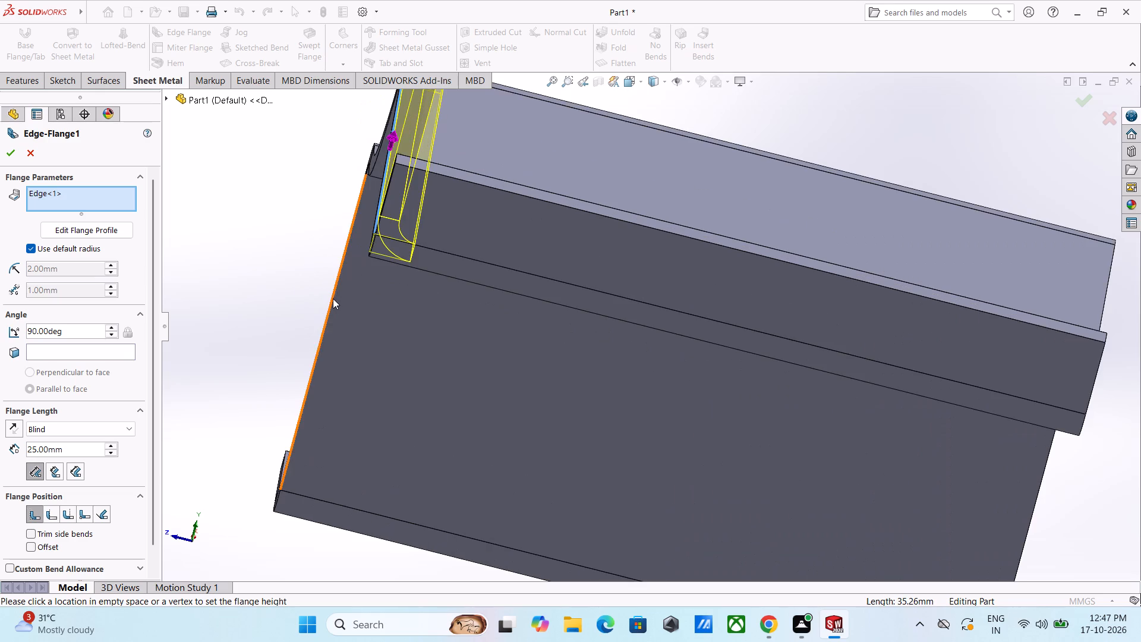
{"action": "middle_click_drag", "start_coordinate": [335, 274], "coordinate": [364, 290]}
{"action": "scroll", "coordinate": [338, 275], "scroll_direction": "down", "scroll_amount": 1}
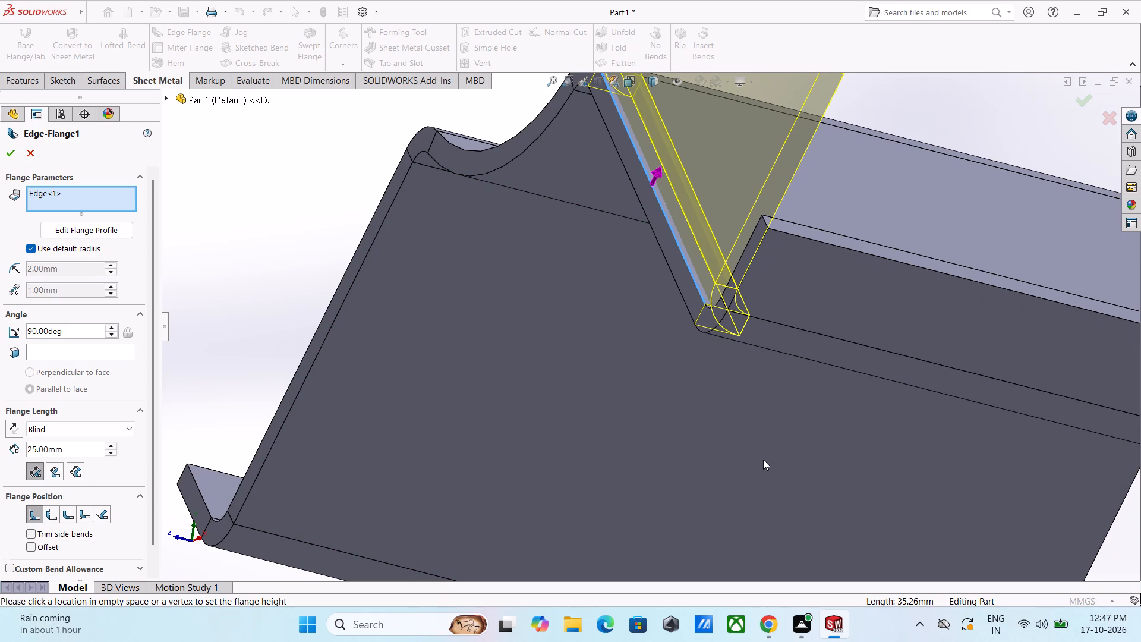
{"action": "scroll", "coordinate": [758, 462], "scroll_direction": "down", "scroll_amount": 1}
{"action": "middle_click_drag", "start_coordinate": [758, 462], "coordinate": [718, 442]}
{"action": "scroll", "coordinate": [718, 441], "scroll_direction": "up", "scroll_amount": 3}
{"action": "middle_click_drag", "start_coordinate": [326, 325], "coordinate": [334, 331]}
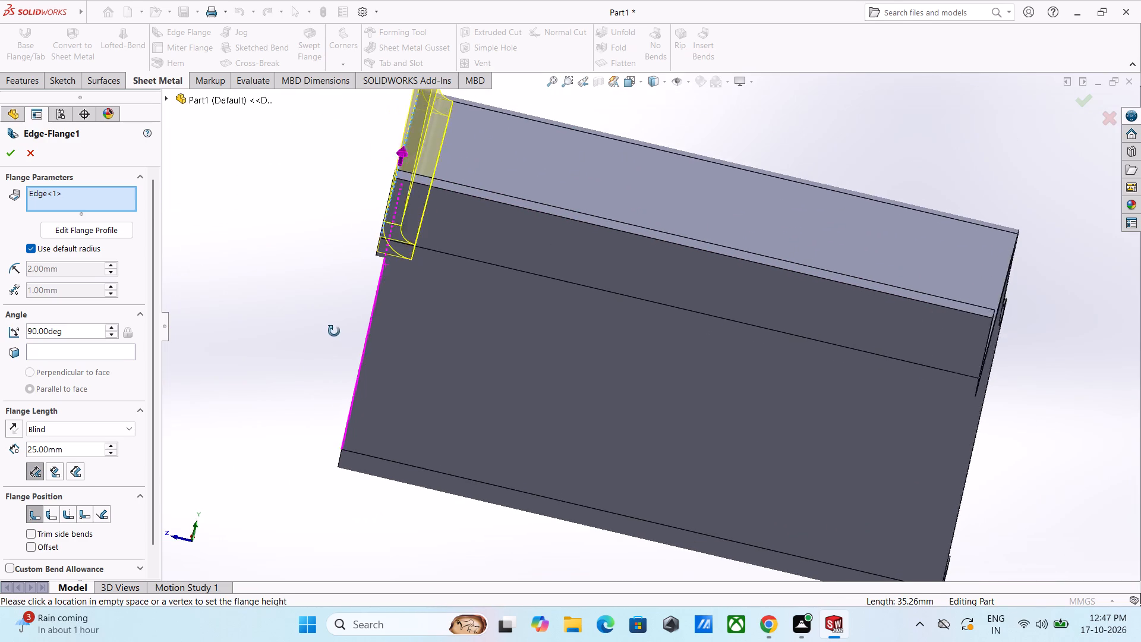
{"action": "middle_click_drag", "start_coordinate": [334, 331], "coordinate": [338, 332]}
{"action": "left_click", "coordinate": [55, 474]}
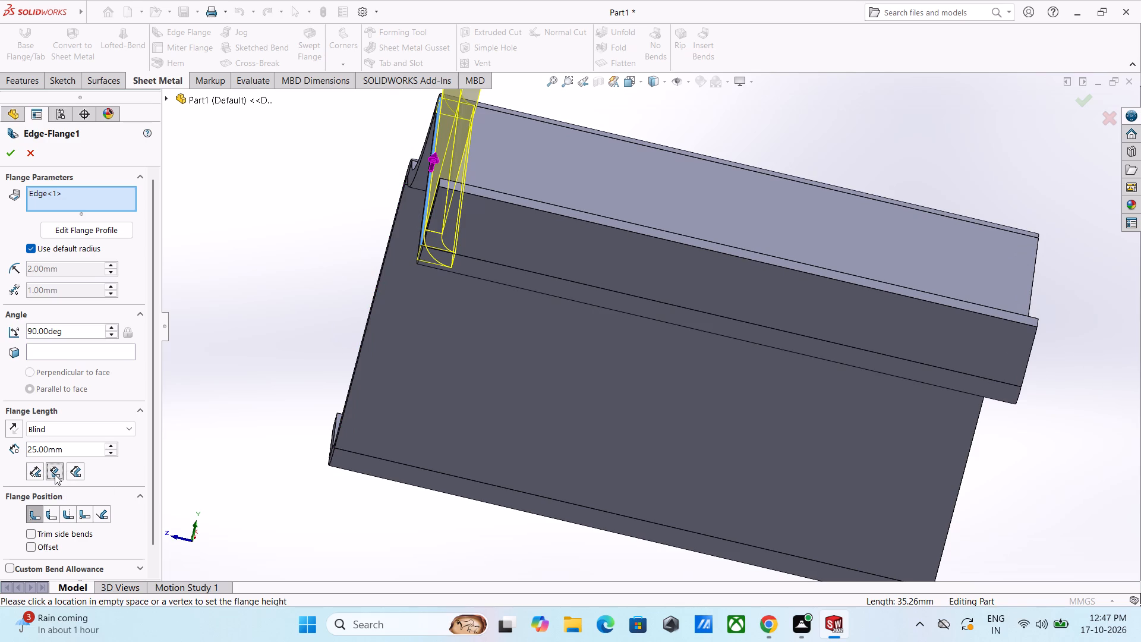
{"action": "left_click", "coordinate": [55, 474]}
{"action": "left_click", "coordinate": [54, 474]}
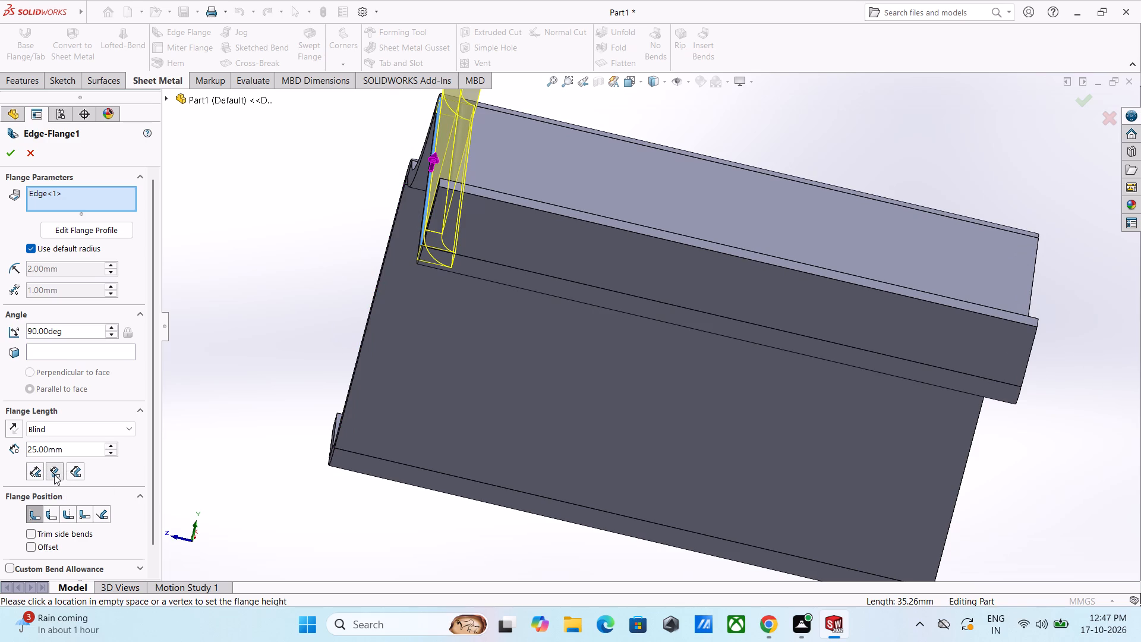
{"action": "left_click", "coordinate": [52, 514]}
{"action": "scroll", "coordinate": [62, 499], "scroll_direction": "up", "scroll_amount": 3}
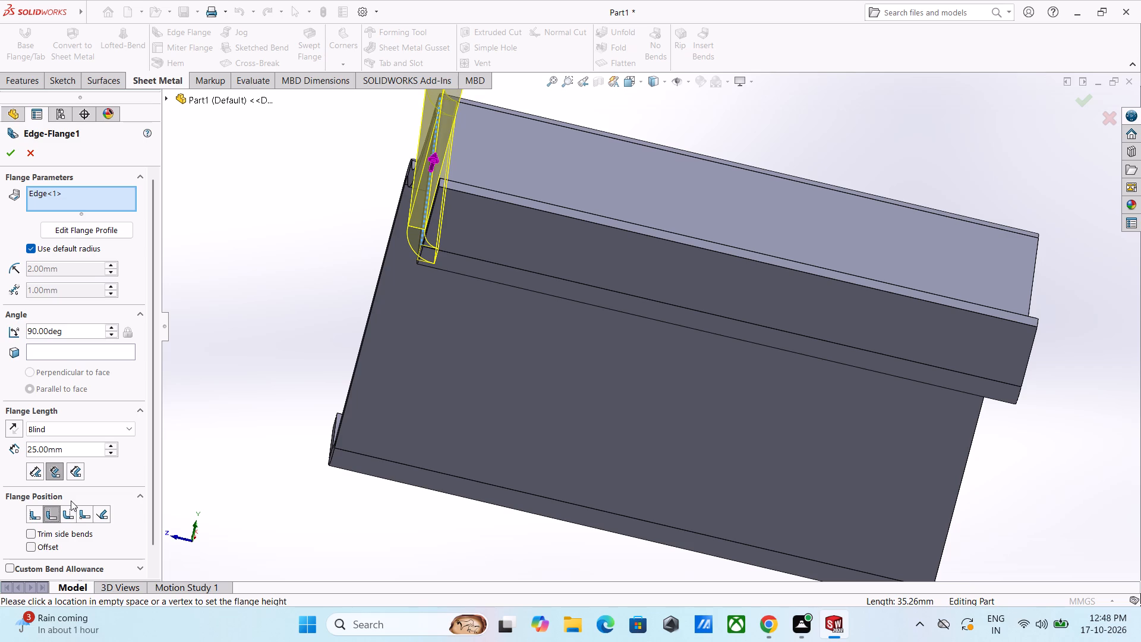
{"action": "left_click", "coordinate": [38, 470]}
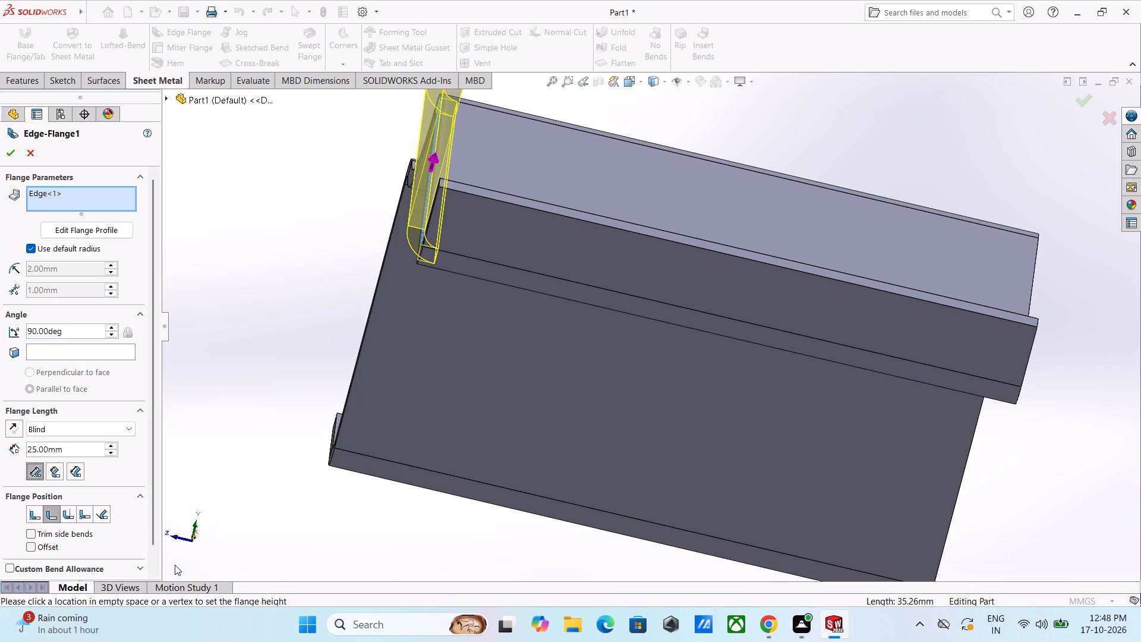
Edit the flange profile, moving the side line nearest the small lip inward to make the profile about 25 mm wide.
{"action": "middle_click", "coordinate": [298, 545]}
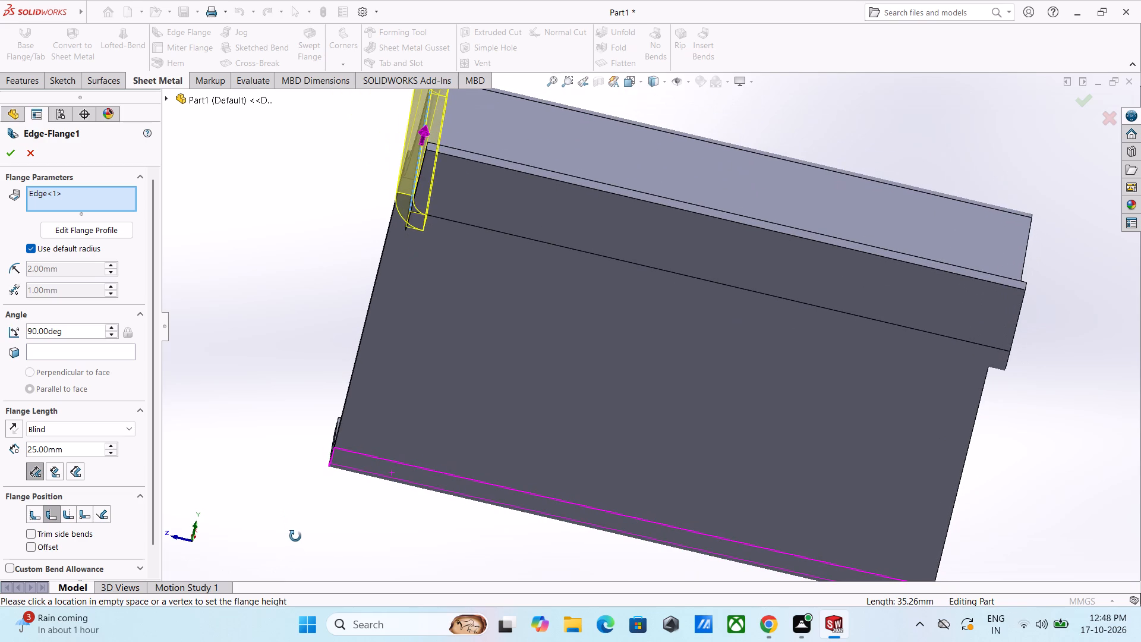
{"action": "scroll", "coordinate": [423, 540], "scroll_direction": "up", "scroll_amount": 3}
{"action": "middle_click_drag", "start_coordinate": [453, 468], "coordinate": [462, 474]}
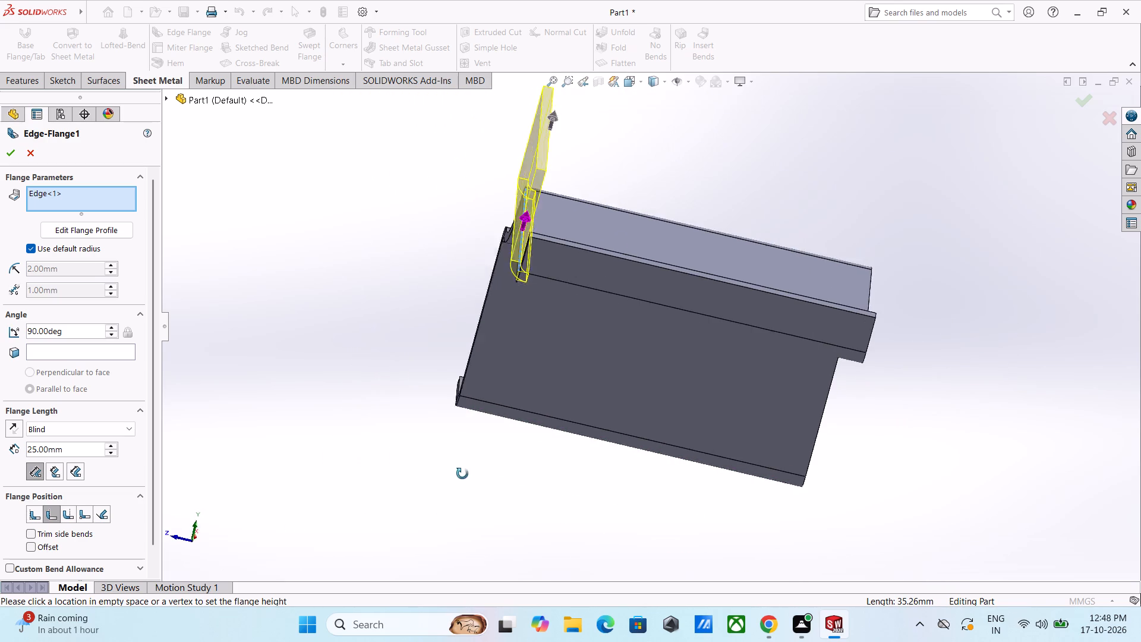
{"action": "middle_click_drag", "start_coordinate": [462, 474], "coordinate": [658, 606]}
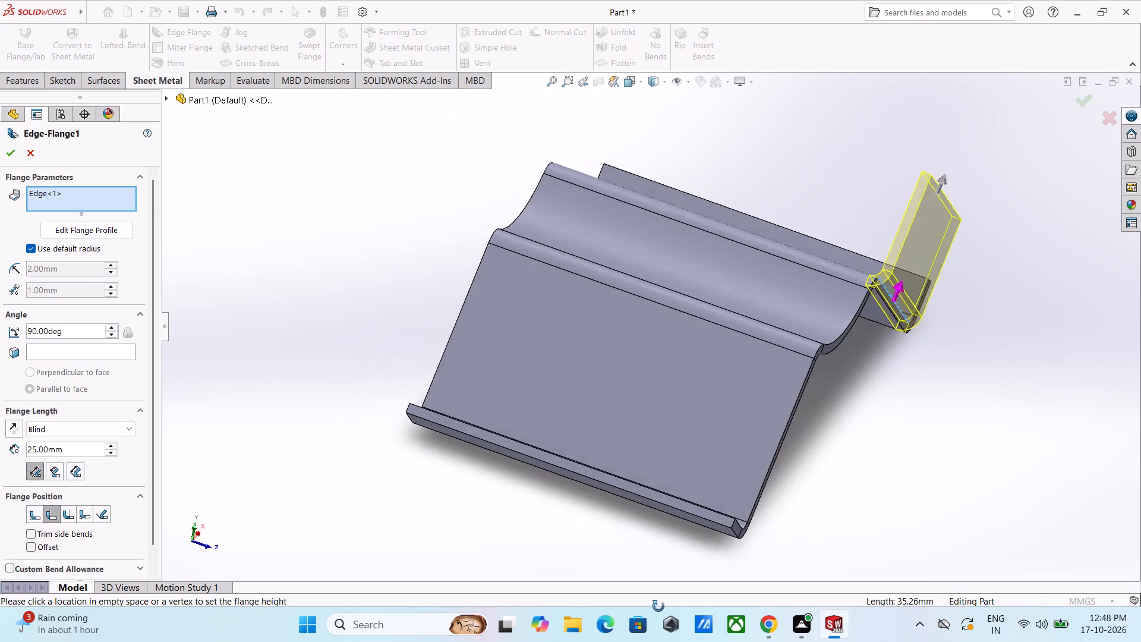
{"action": "middle_click_drag", "start_coordinate": [658, 606], "coordinate": [393, 515]}
{"action": "scroll", "coordinate": [393, 515], "scroll_direction": "up", "scroll_amount": 1}
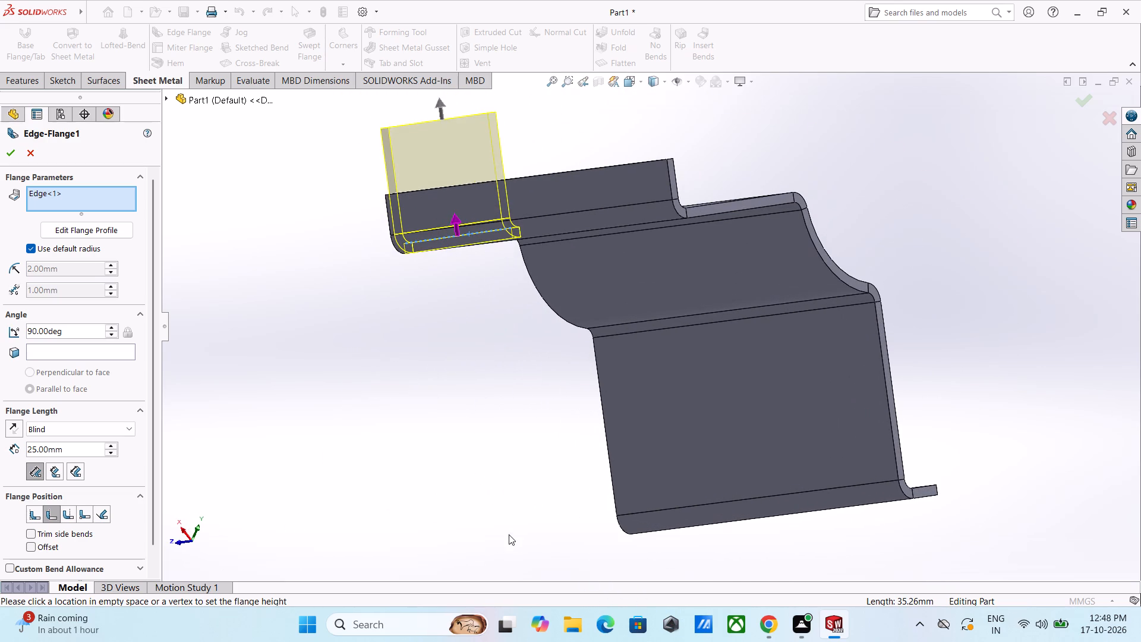
{"action": "middle_click_drag", "start_coordinate": [499, 528], "coordinate": [481, 518]}
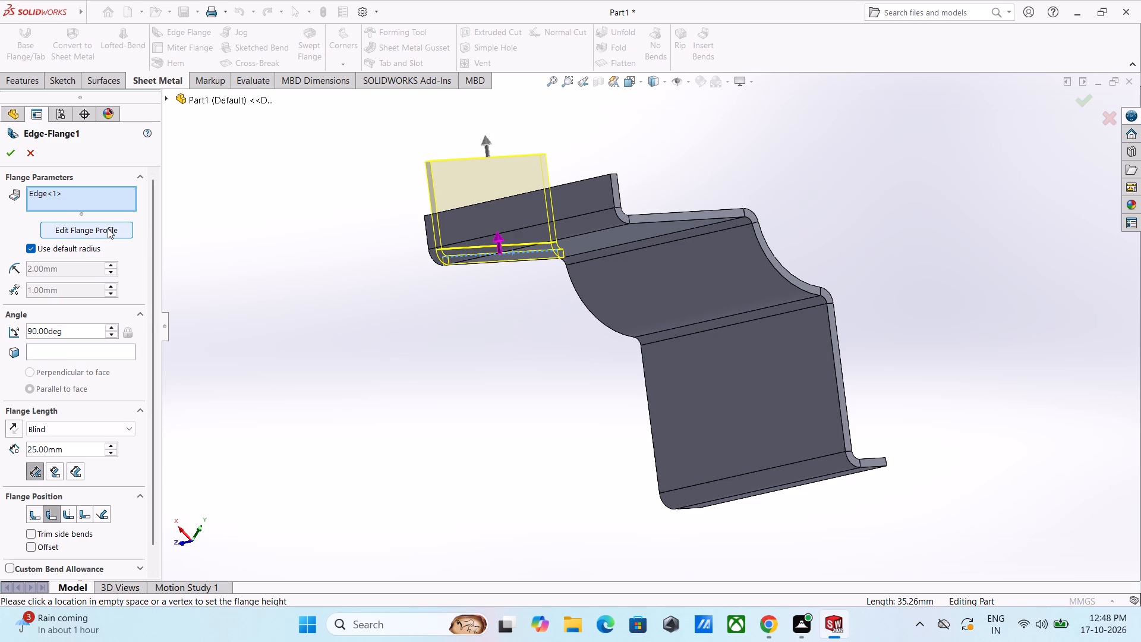
{"action": "left_click", "coordinate": [108, 228]}
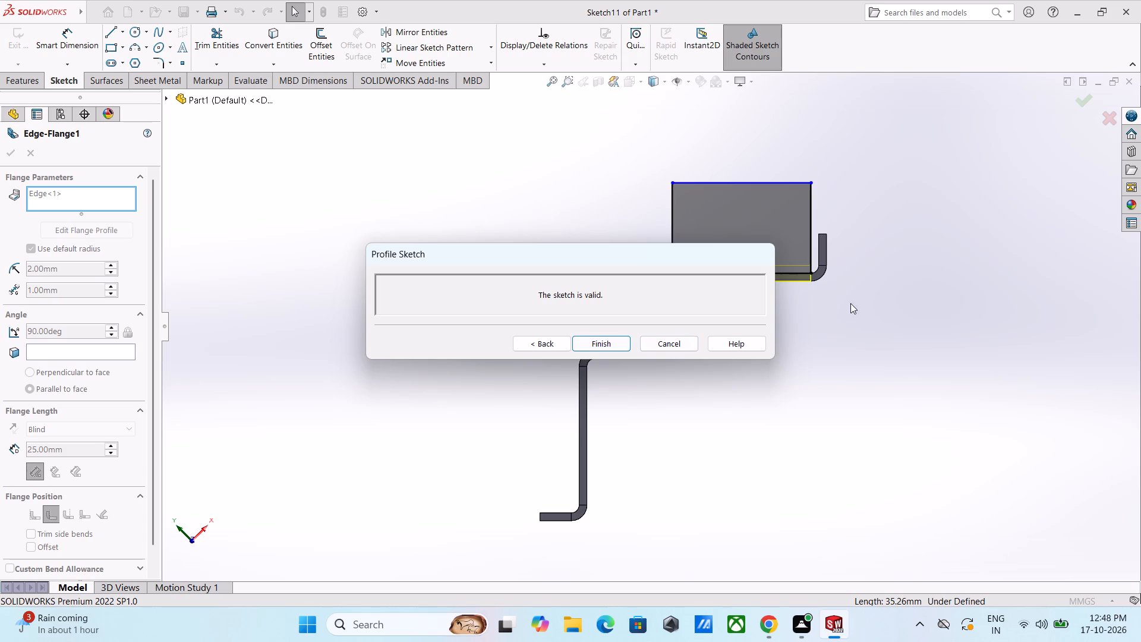
{"action": "left_click_drag", "start_coordinate": [632, 252], "coordinate": [1003, 107]}
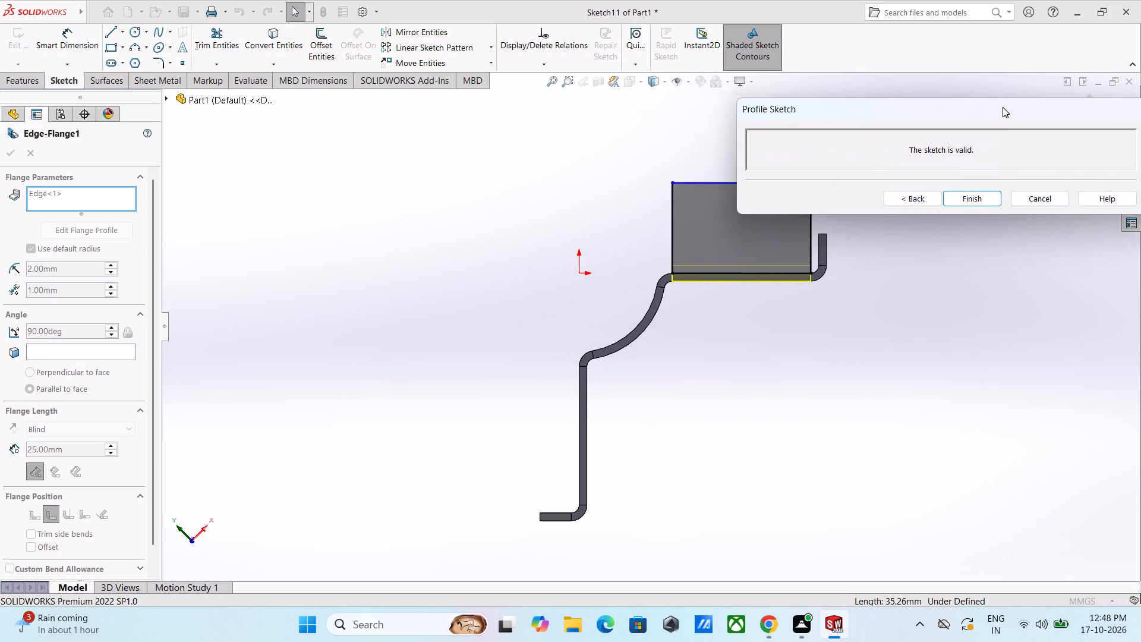
{"action": "left_click_drag", "start_coordinate": [1003, 107], "coordinate": [1028, 415]}
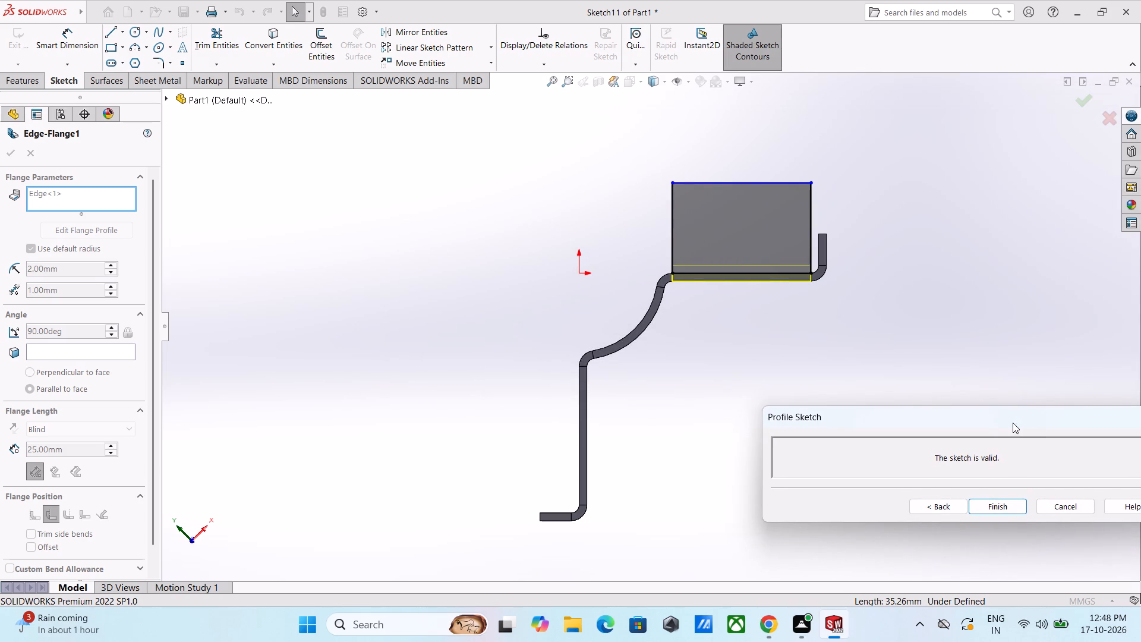
{"action": "left_click_drag", "start_coordinate": [1009, 417], "coordinate": [972, 73]}
{"action": "scroll", "coordinate": [891, 331], "scroll_direction": "up", "scroll_amount": 1}
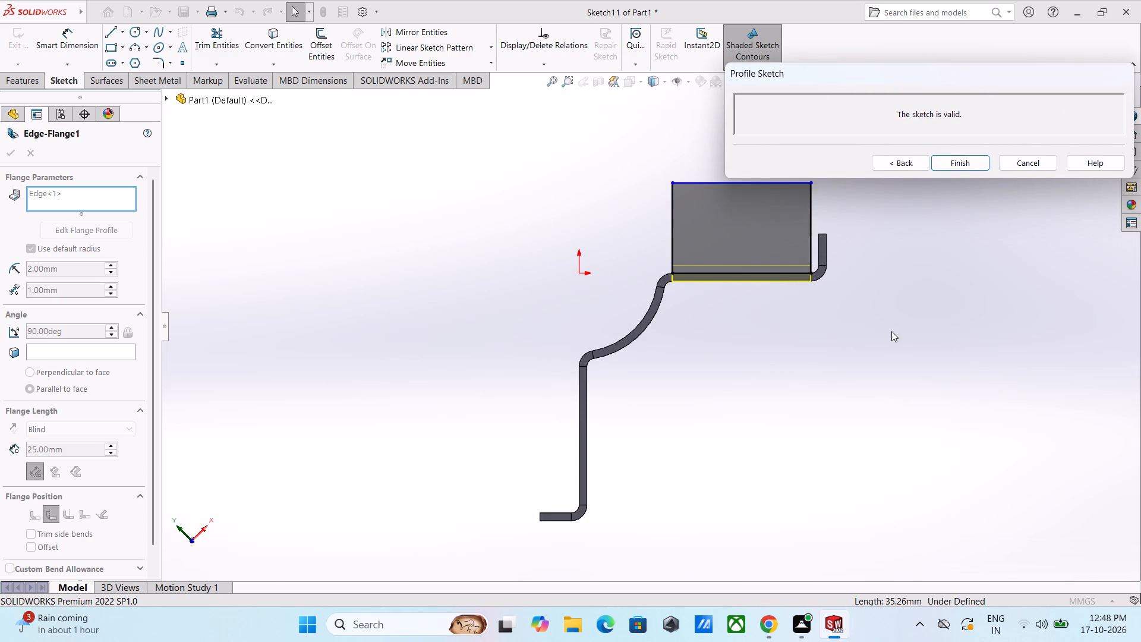
{"action": "scroll", "coordinate": [891, 331], "scroll_direction": "up", "scroll_amount": 3}
{"action": "scroll", "coordinate": [915, 316], "scroll_direction": "down", "scroll_amount": 5}
{"action": "scroll", "coordinate": [498, 322], "scroll_direction": "up", "scroll_amount": 3}
{"action": "scroll", "coordinate": [247, 240], "scroll_direction": "down", "scroll_amount": 3}
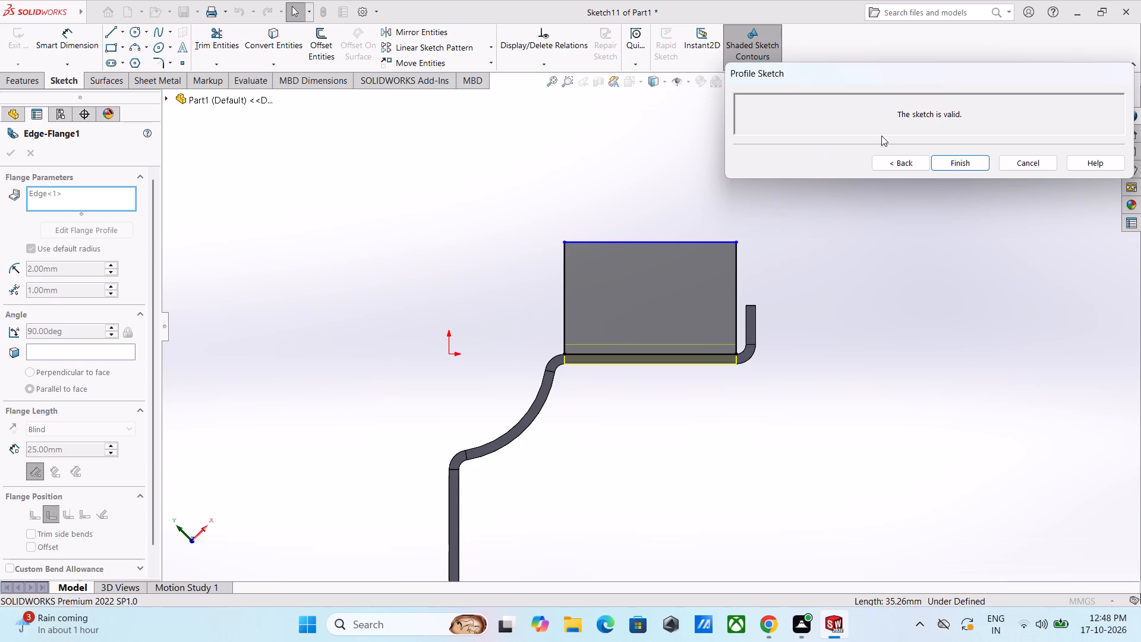
{"action": "left_click_drag", "start_coordinate": [736, 279], "coordinate": [694, 283]}
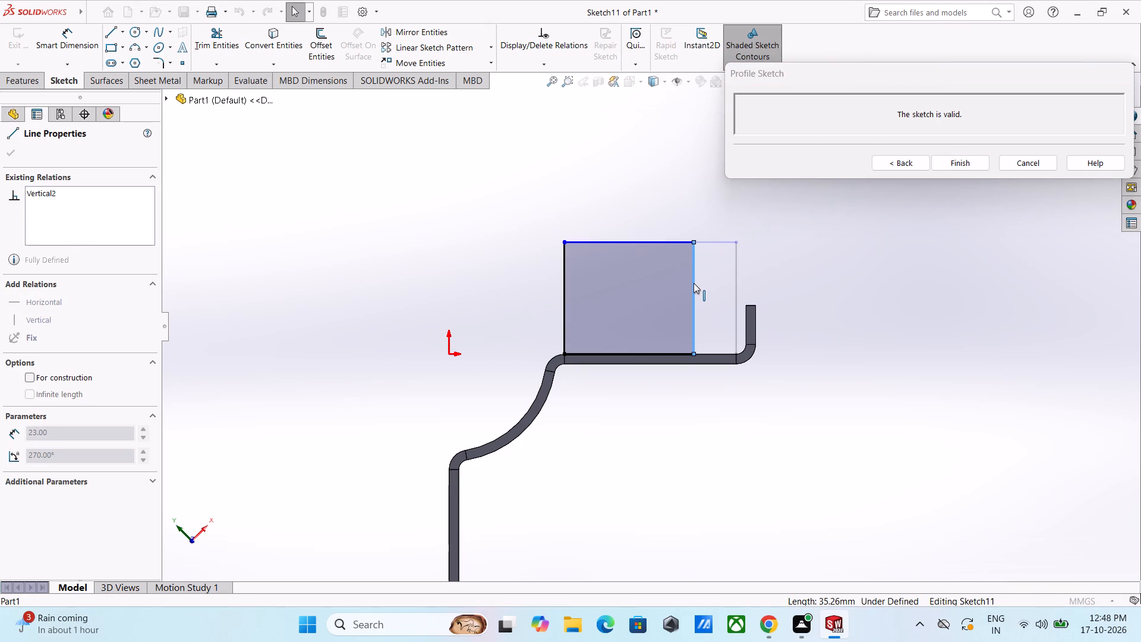
{"action": "left_click_drag", "start_coordinate": [694, 283], "coordinate": [688, 282]}
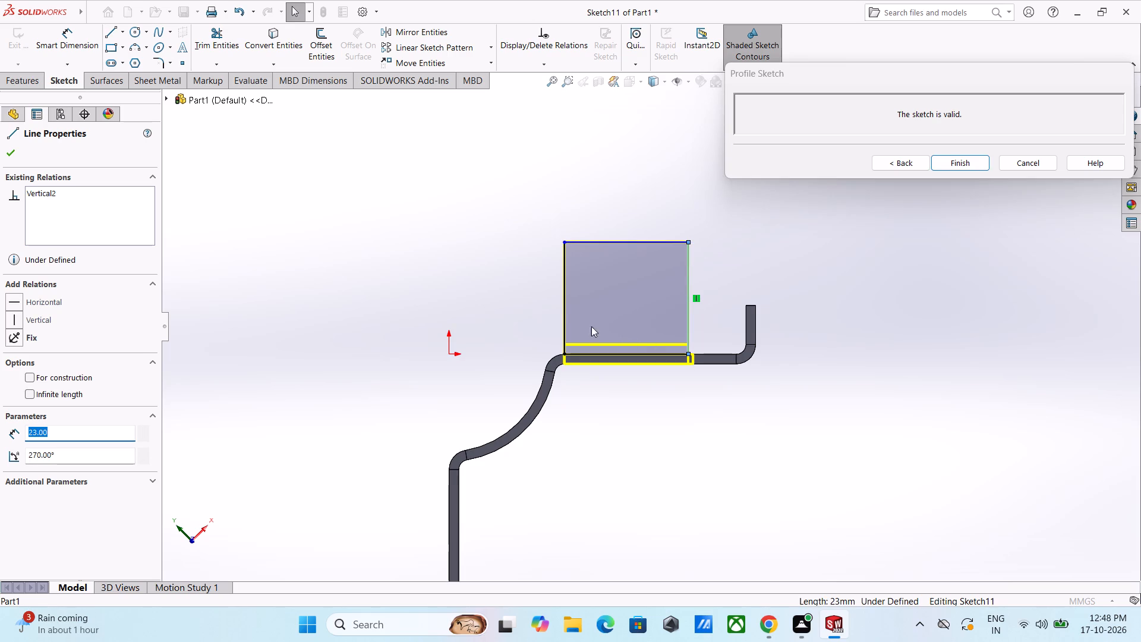
Draw a three-point arc of about 12.7 mm radius across the flange profile's two upper corners, tangent to both side lines.
{"action": "left_click", "coordinate": [147, 51]}
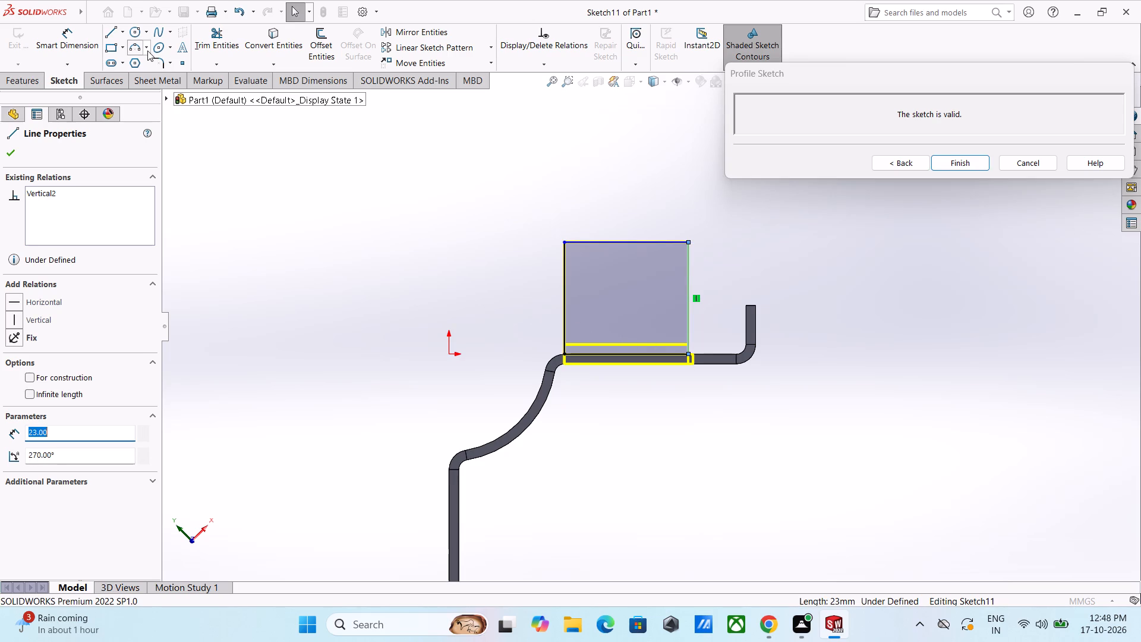
{"action": "left_click", "coordinate": [134, 46]}
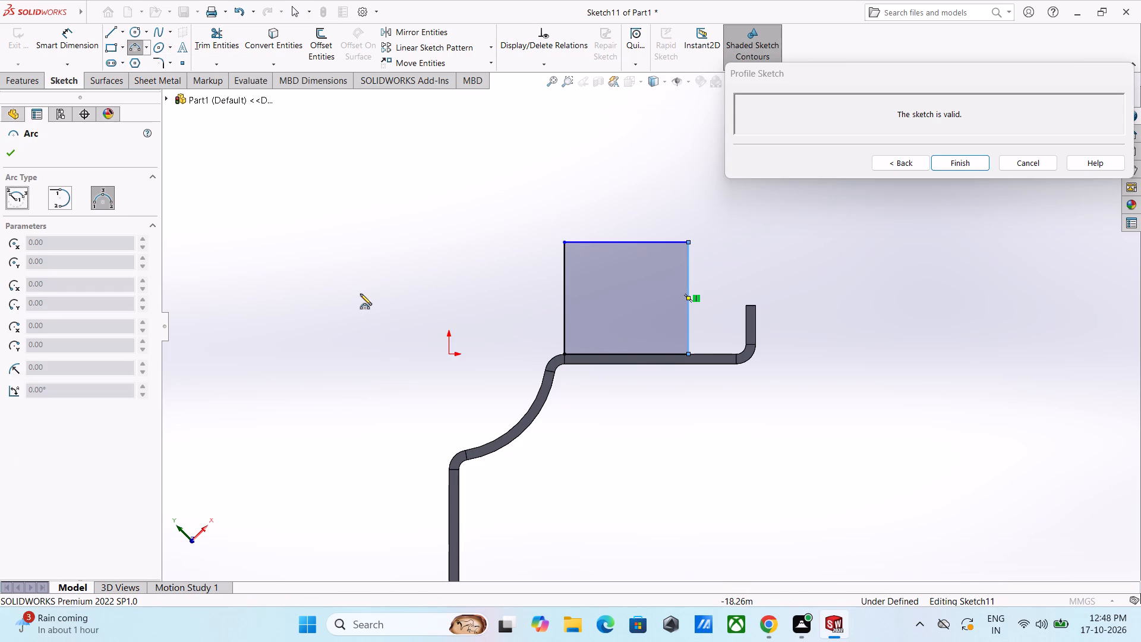
{"action": "left_click", "coordinate": [562, 241]}
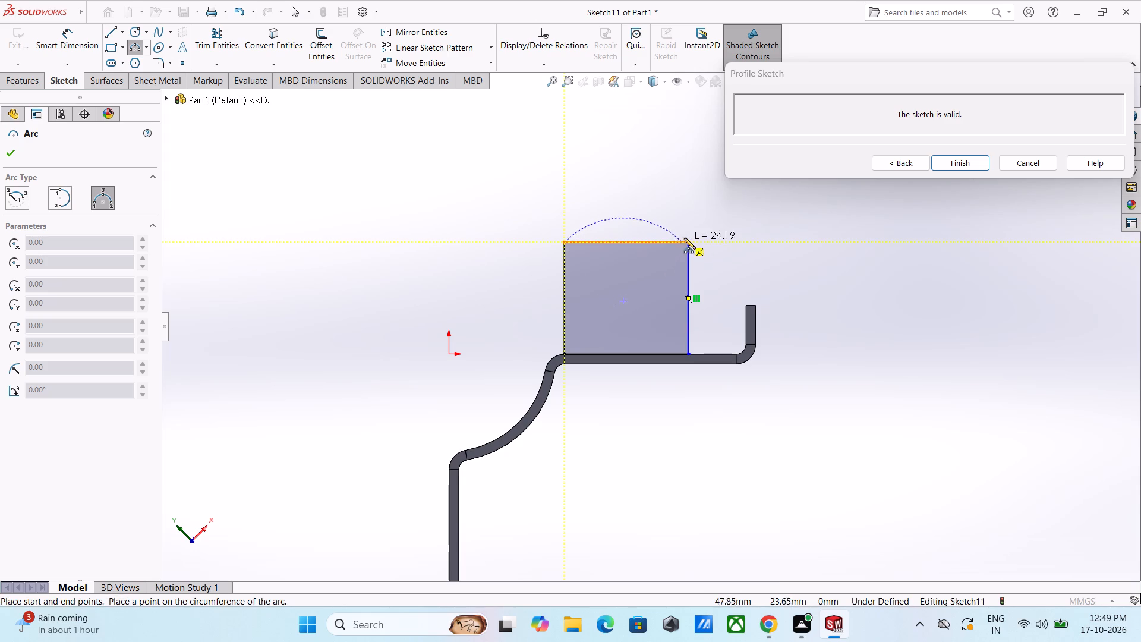
{"action": "left_click", "coordinate": [689, 242]}
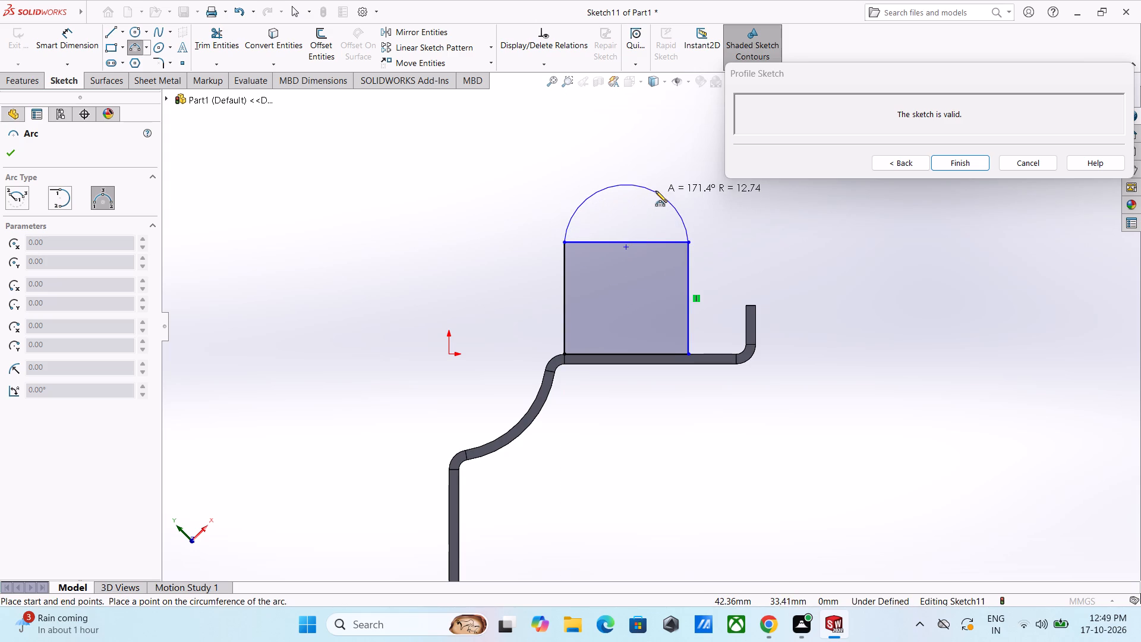
{"action": "left_click", "coordinate": [656, 190]}
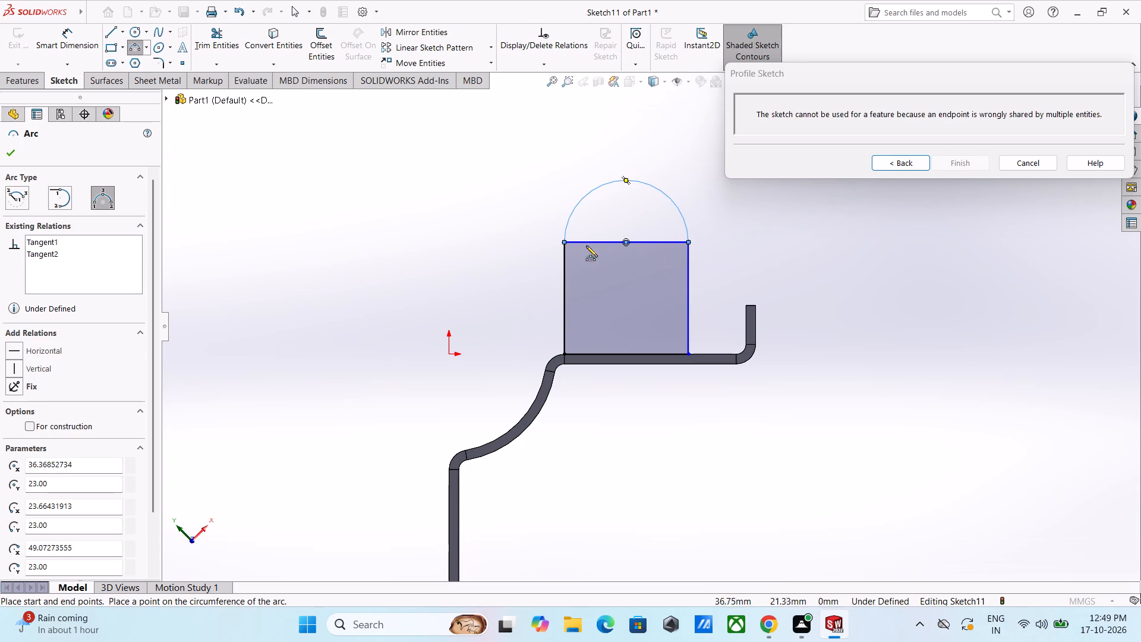
{"action": "scroll", "coordinate": [497, 212], "scroll_direction": "down", "scroll_amount": 4}
{"action": "left_click", "coordinate": [11, 152]}
Dimension the height of the flange profile's side line nearest the small lip at 114 mm.
{"action": "scroll", "coordinate": [909, 333], "scroll_direction": "down", "scroll_amount": 6}
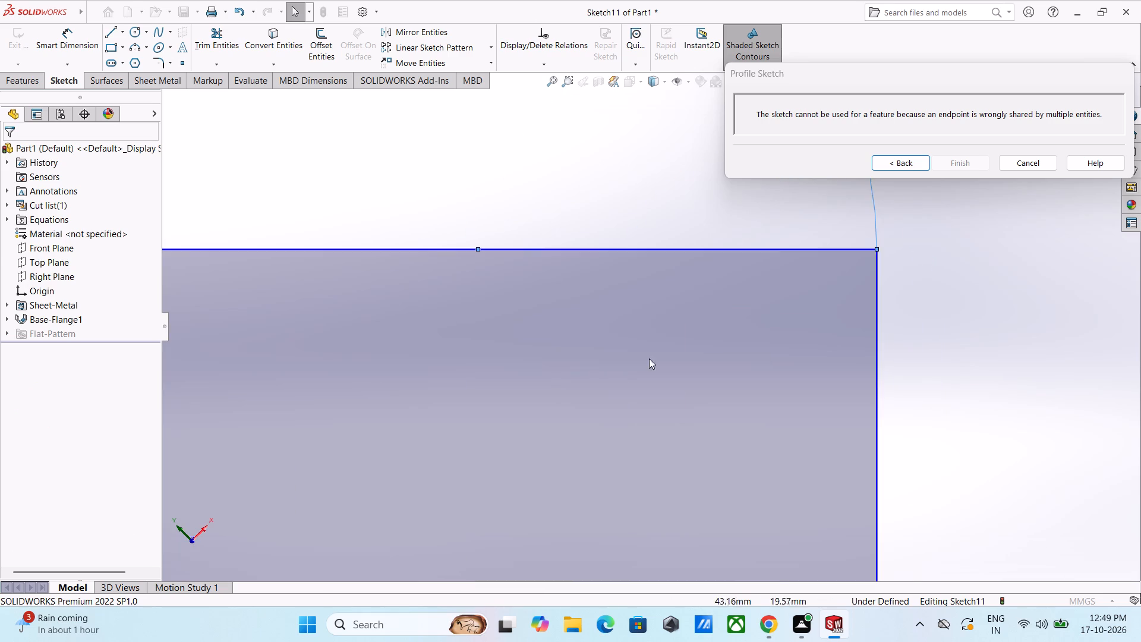
{"action": "scroll", "coordinate": [518, 353], "scroll_direction": "up", "scroll_amount": 5}
{"action": "scroll", "coordinate": [316, 276], "scroll_direction": "down", "scroll_amount": 10}
{"action": "scroll", "coordinate": [1038, 436], "scroll_direction": "down", "scroll_amount": 3}
{"action": "scroll", "coordinate": [753, 439], "scroll_direction": "down", "scroll_amount": 3}
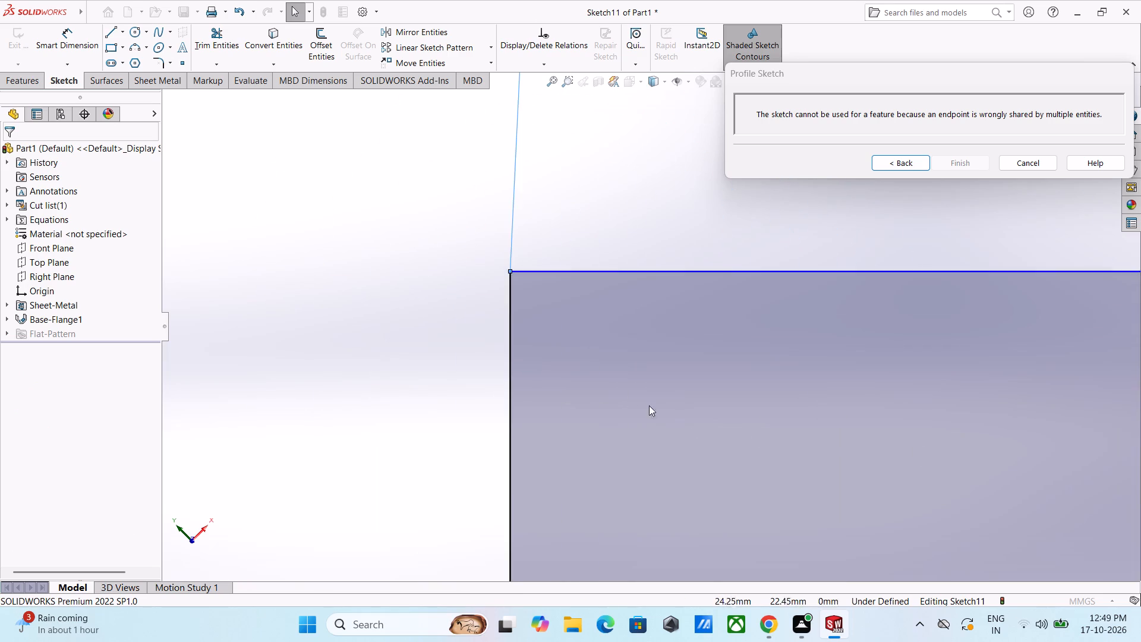
{"action": "scroll", "coordinate": [579, 364], "scroll_direction": "up", "scroll_amount": 16}
{"action": "scroll", "coordinate": [582, 375], "scroll_direction": "up", "scroll_amount": 5}
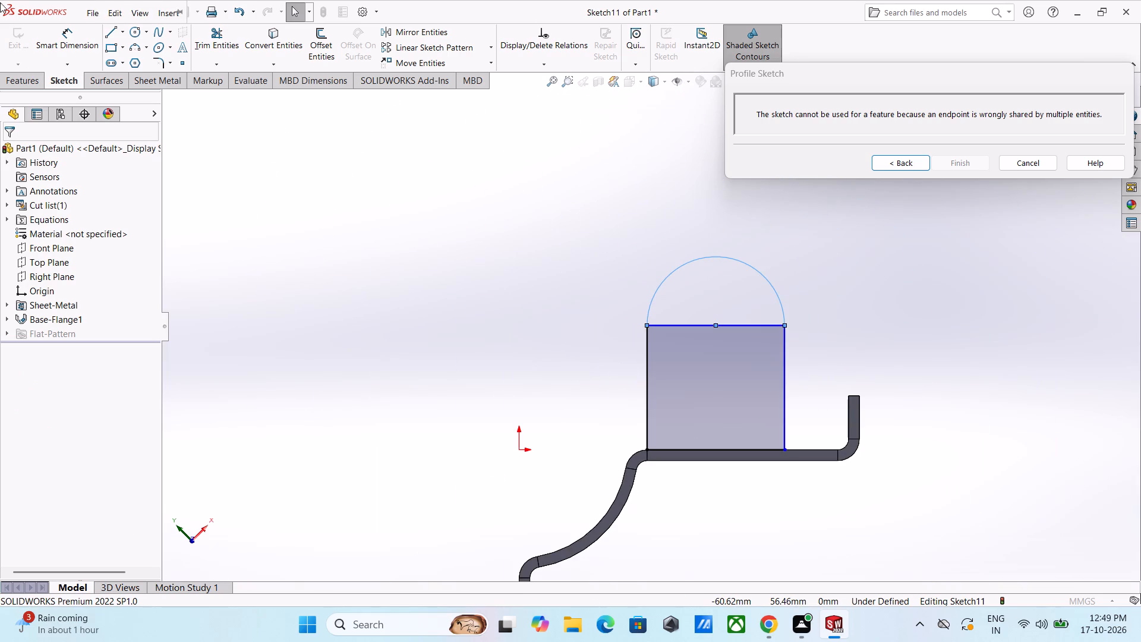
{"action": "left_click", "coordinate": [66, 81]}
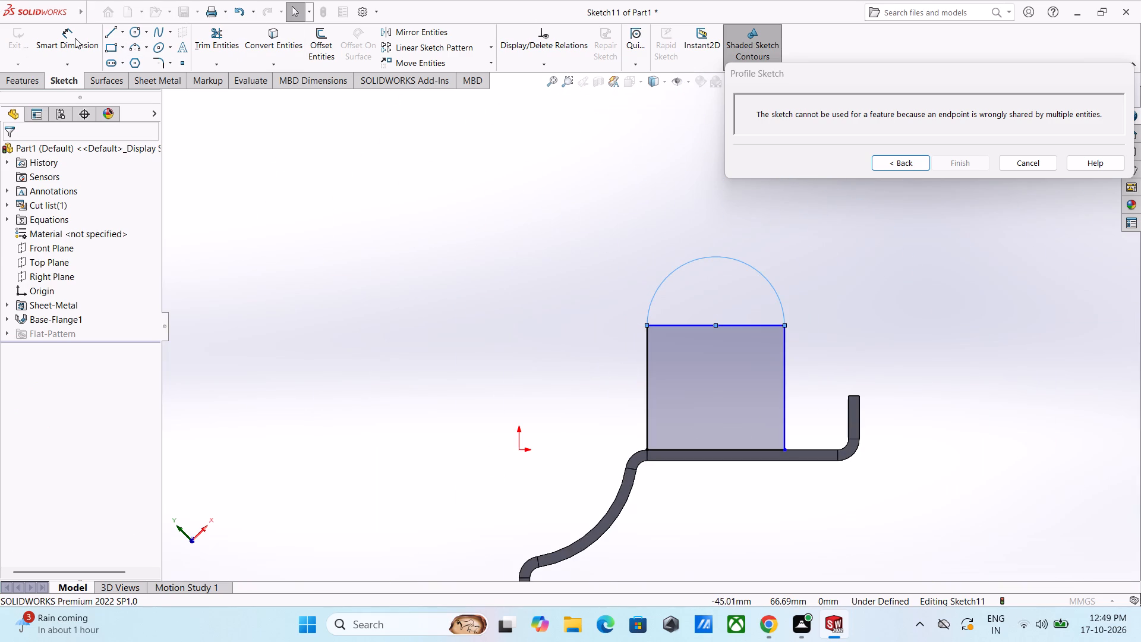
{"action": "left_click", "coordinate": [75, 38]}
{"action": "left_click", "coordinate": [784, 323]}
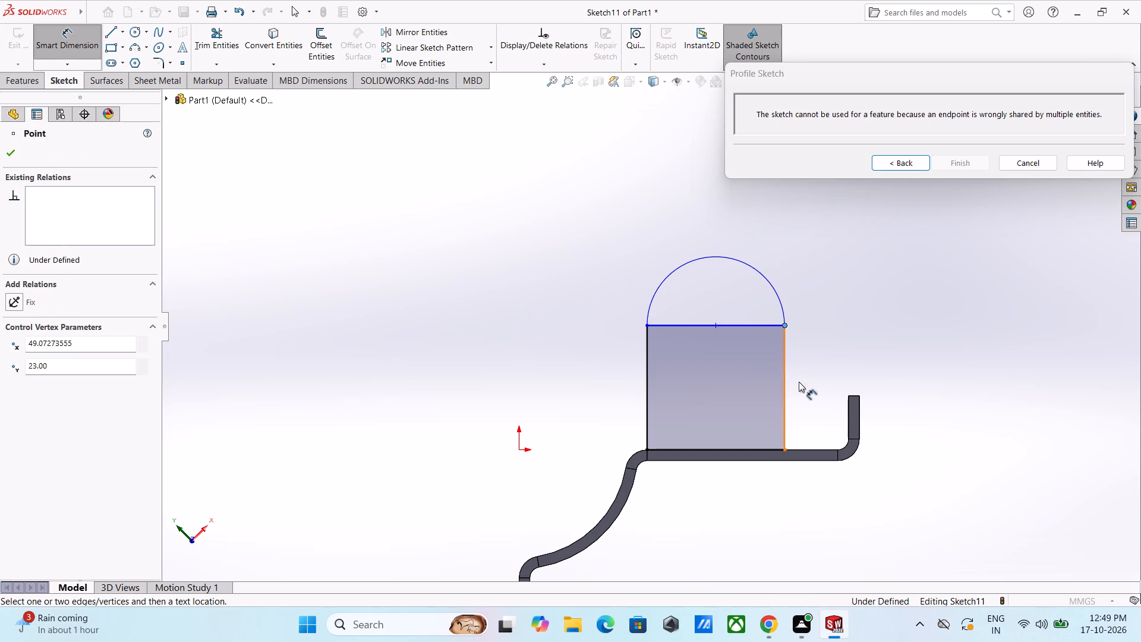
{"action": "left_click_drag", "start_coordinate": [786, 451], "coordinate": [796, 446]}
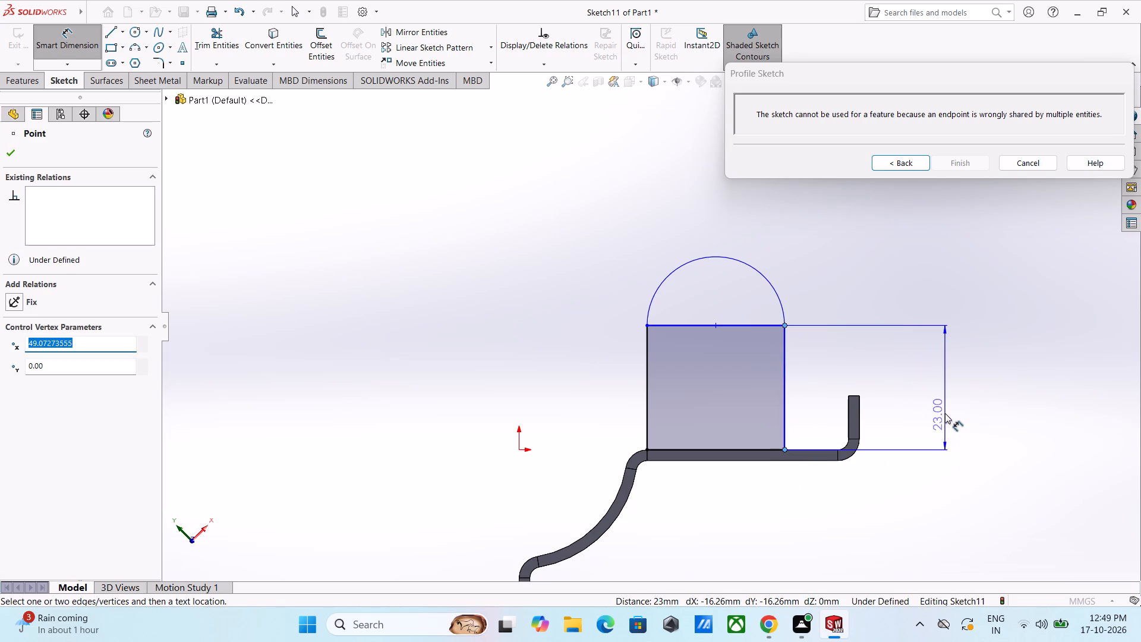
{"action": "left_click", "coordinate": [945, 413]}
{"action": "type", "text": "114"}
{"action": "key", "text": "Return"}
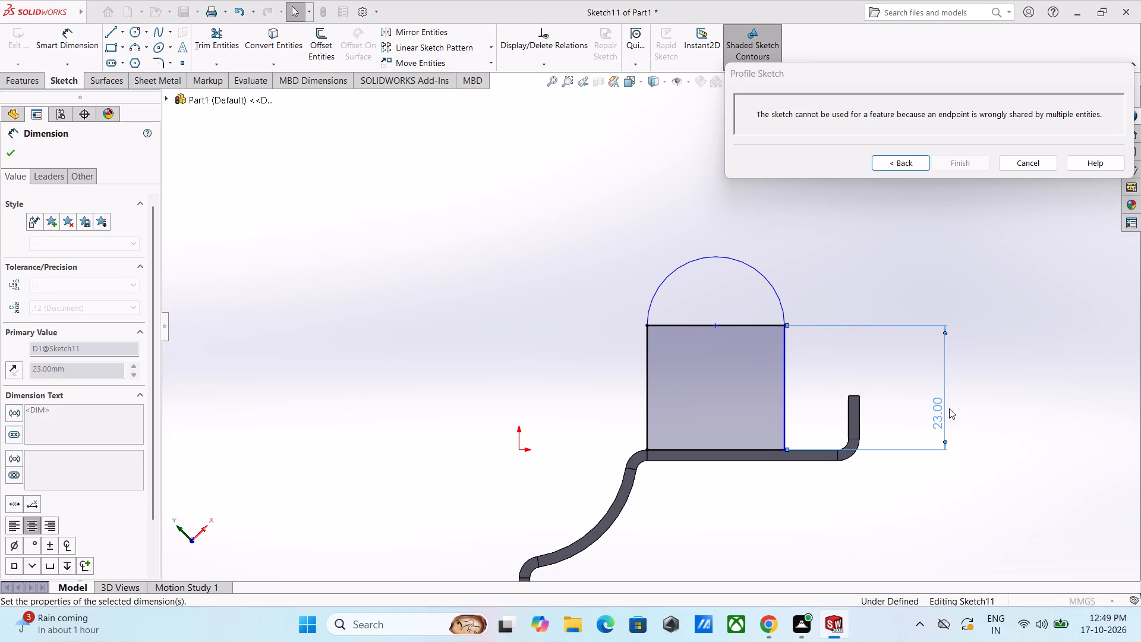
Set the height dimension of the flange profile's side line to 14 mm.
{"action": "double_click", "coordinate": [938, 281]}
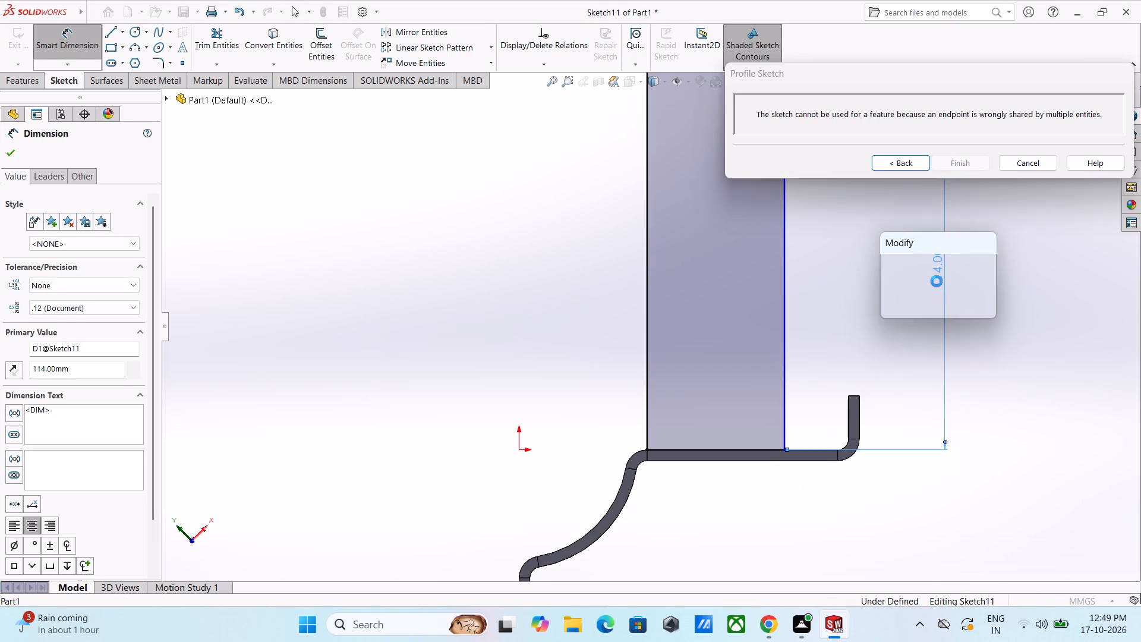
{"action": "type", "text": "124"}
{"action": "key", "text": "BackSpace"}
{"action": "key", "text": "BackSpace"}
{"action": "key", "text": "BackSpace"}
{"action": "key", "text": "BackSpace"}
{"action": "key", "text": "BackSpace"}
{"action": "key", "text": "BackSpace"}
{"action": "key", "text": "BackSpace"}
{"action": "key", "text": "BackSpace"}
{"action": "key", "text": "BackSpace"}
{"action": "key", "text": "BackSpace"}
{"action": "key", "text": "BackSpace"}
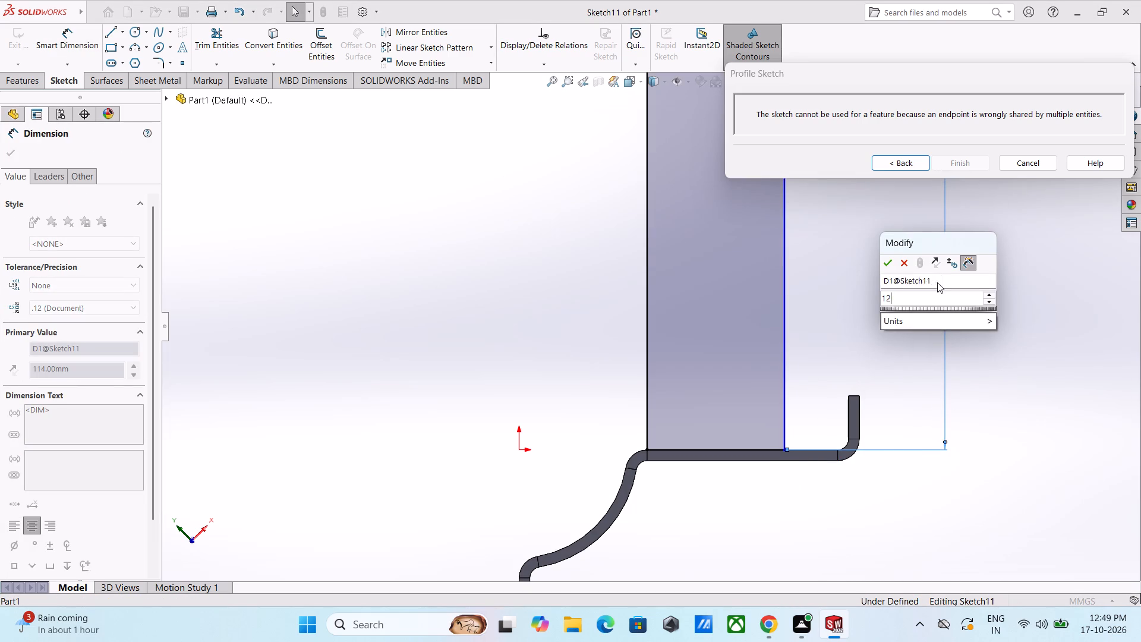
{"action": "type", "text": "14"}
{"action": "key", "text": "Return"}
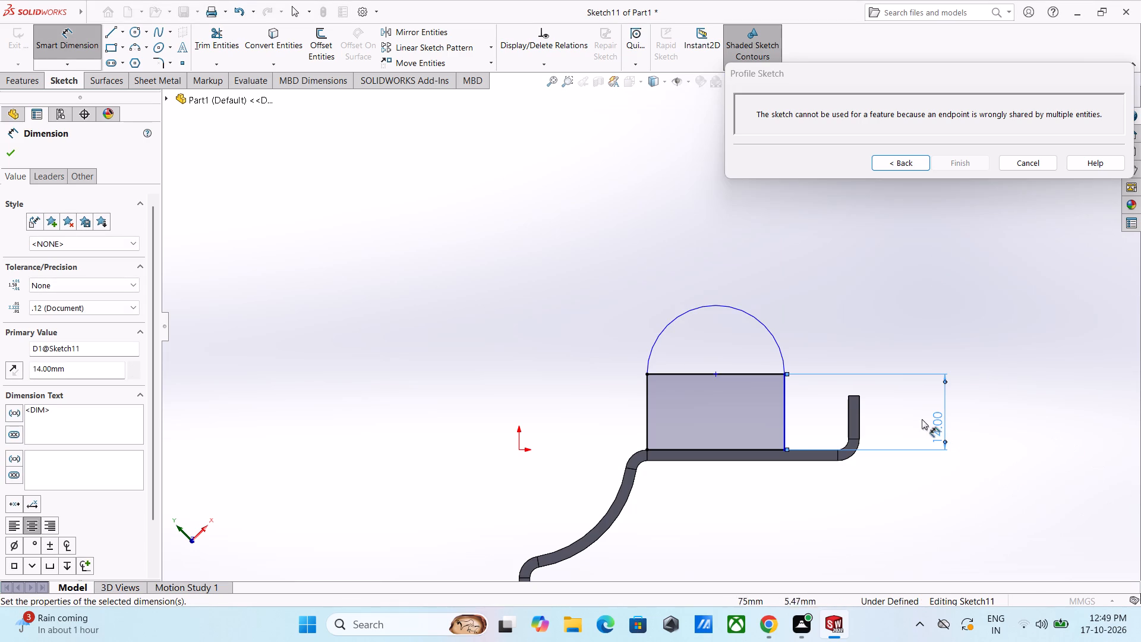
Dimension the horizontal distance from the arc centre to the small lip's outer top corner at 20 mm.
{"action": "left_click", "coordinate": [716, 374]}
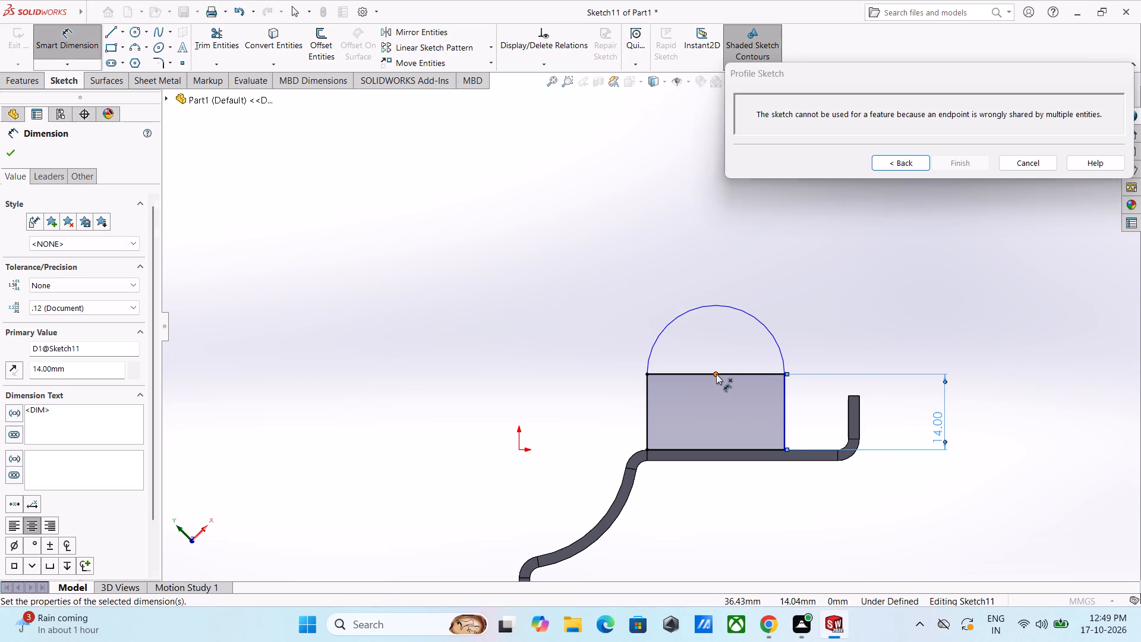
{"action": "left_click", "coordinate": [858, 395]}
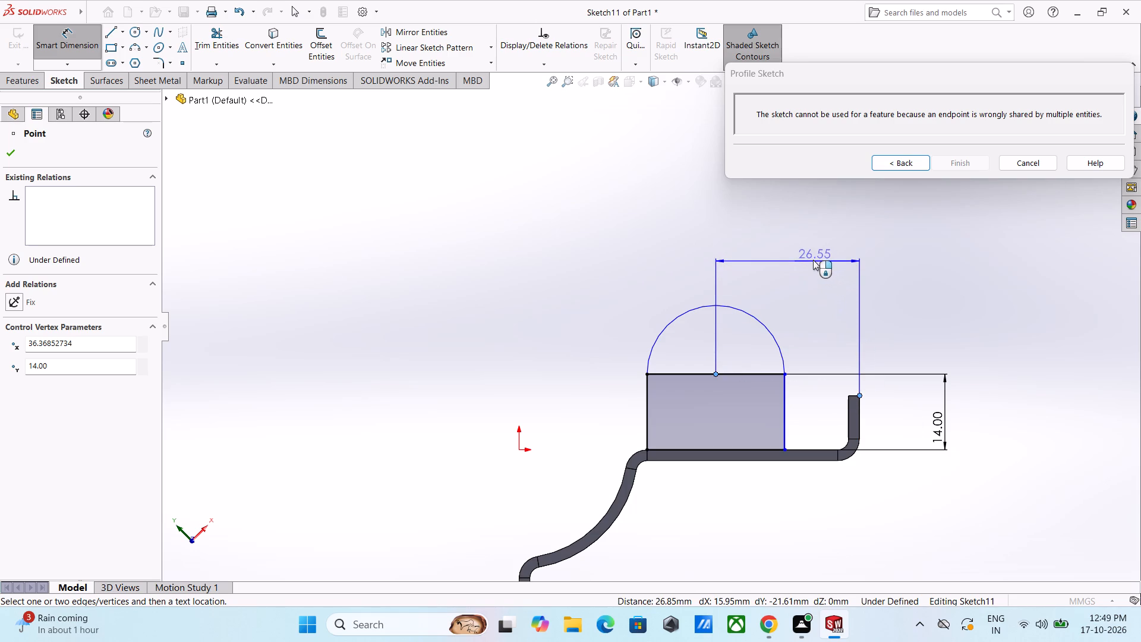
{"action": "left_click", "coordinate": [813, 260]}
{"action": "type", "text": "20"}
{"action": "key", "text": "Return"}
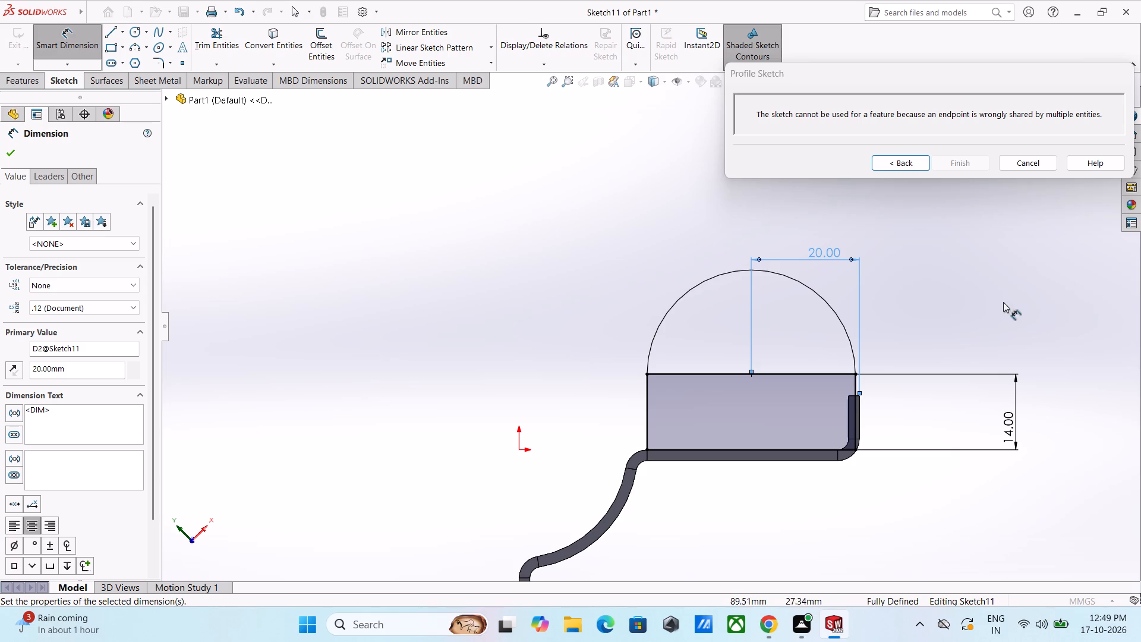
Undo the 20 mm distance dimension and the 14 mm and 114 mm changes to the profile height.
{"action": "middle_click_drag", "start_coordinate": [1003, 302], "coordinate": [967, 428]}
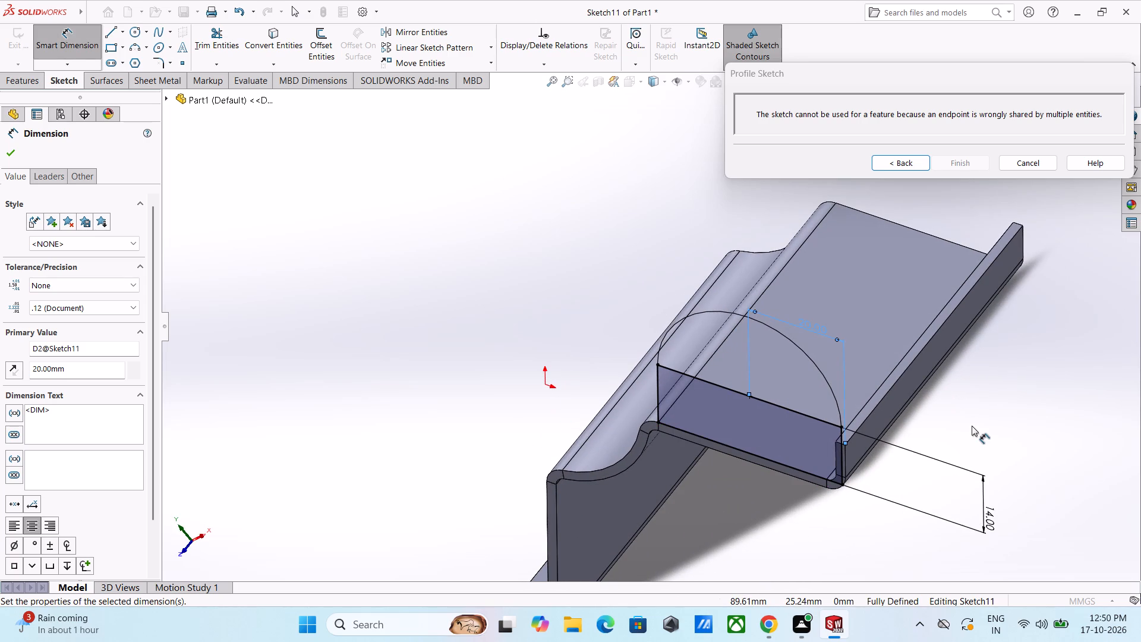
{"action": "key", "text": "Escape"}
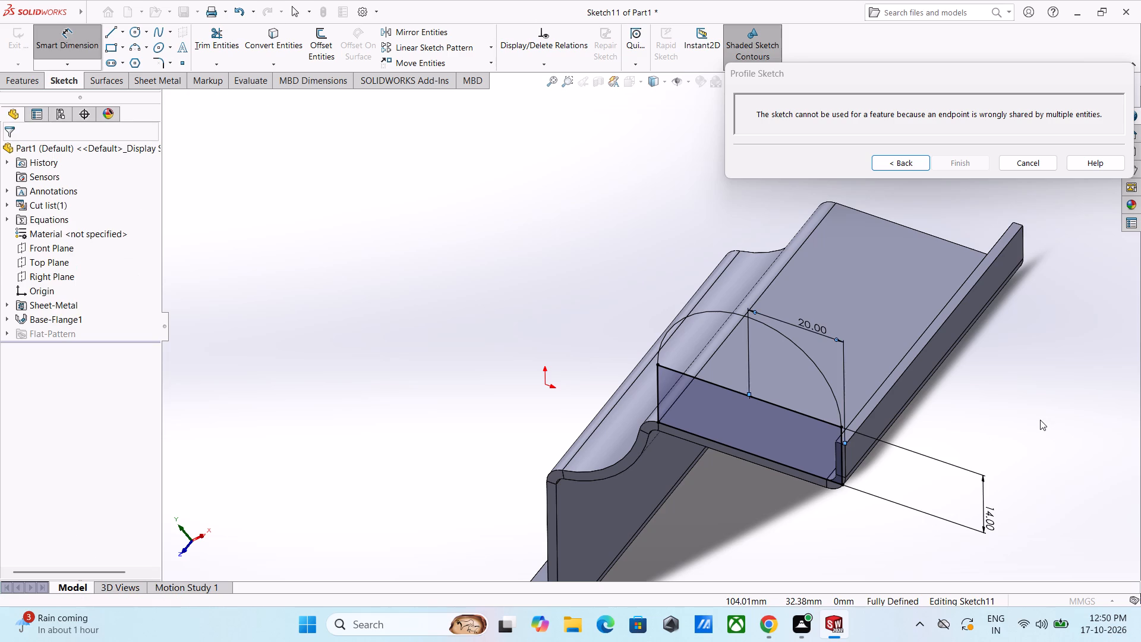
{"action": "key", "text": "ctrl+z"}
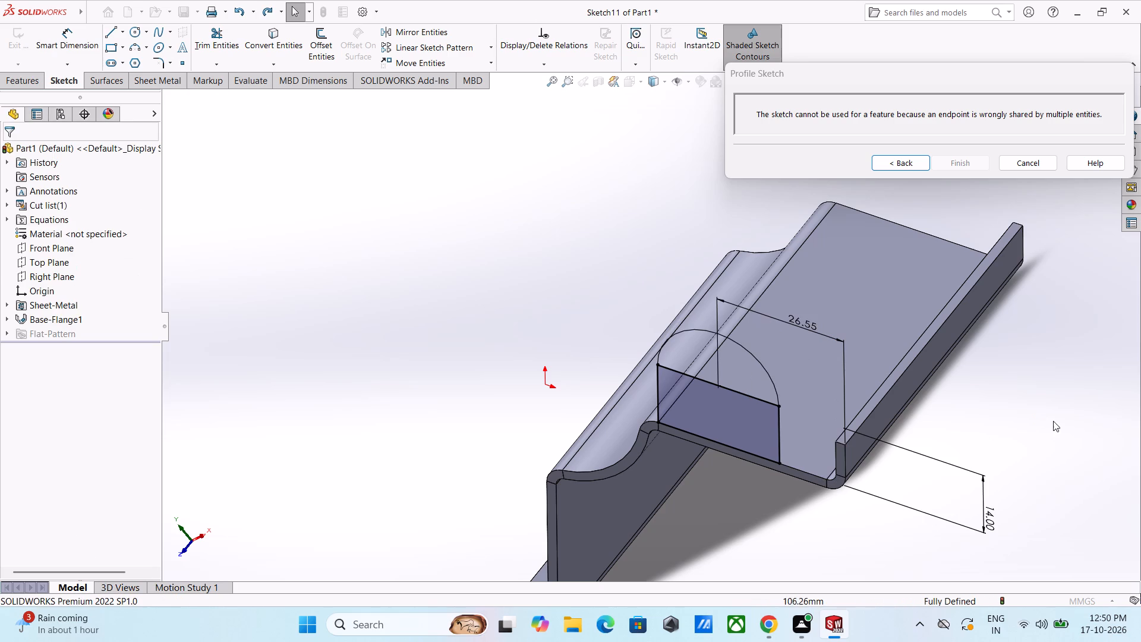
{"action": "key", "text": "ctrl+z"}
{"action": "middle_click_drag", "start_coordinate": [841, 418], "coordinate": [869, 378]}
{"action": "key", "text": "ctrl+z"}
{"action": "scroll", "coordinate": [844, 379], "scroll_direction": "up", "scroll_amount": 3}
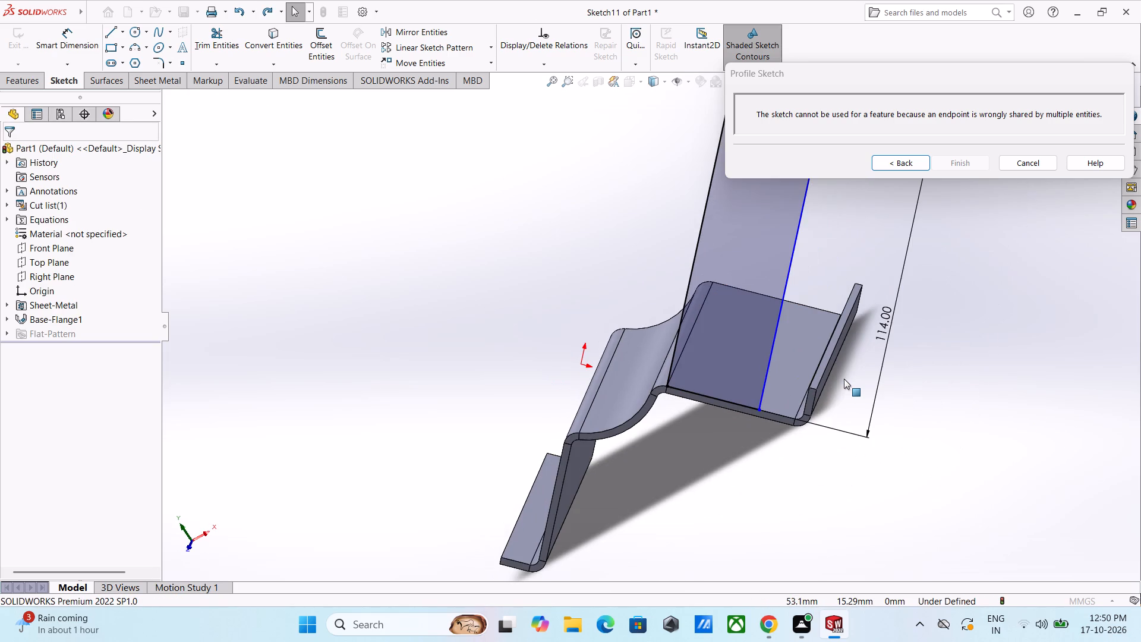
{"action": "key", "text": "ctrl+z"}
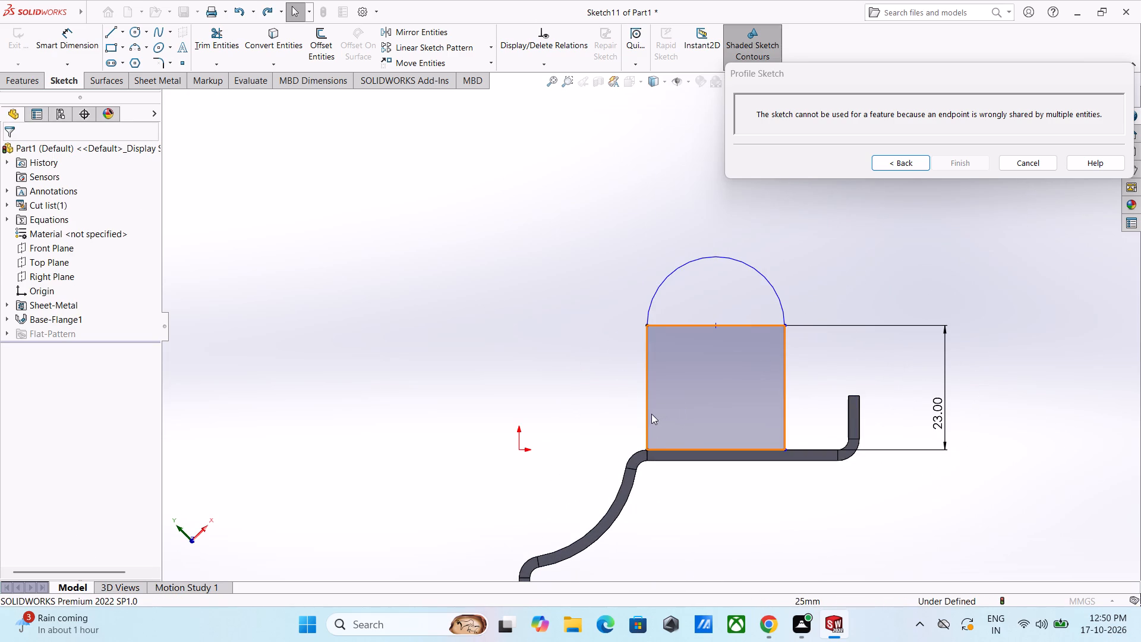
Move the side line farthest from the small lip inward and adjust the opposite corner, making the profile about 17 mm wide.
{"action": "left_click_drag", "start_coordinate": [646, 418], "coordinate": [700, 420]}
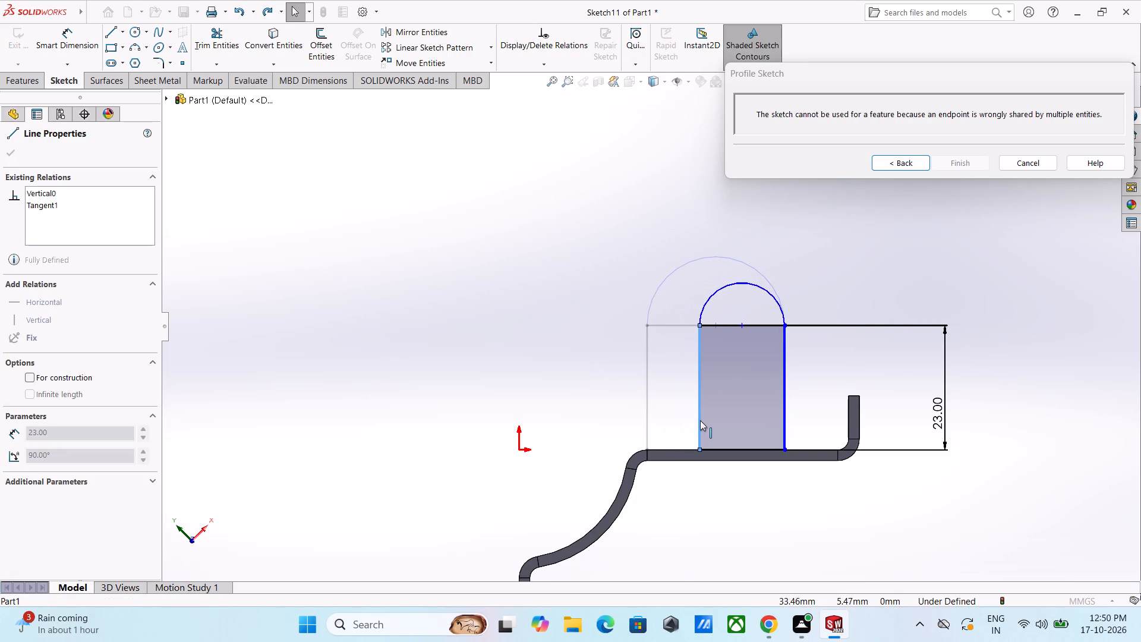
{"action": "left_click_drag", "start_coordinate": [700, 420], "coordinate": [696, 410]}
{"action": "left_click_drag", "start_coordinate": [784, 326], "coordinate": [789, 336]}
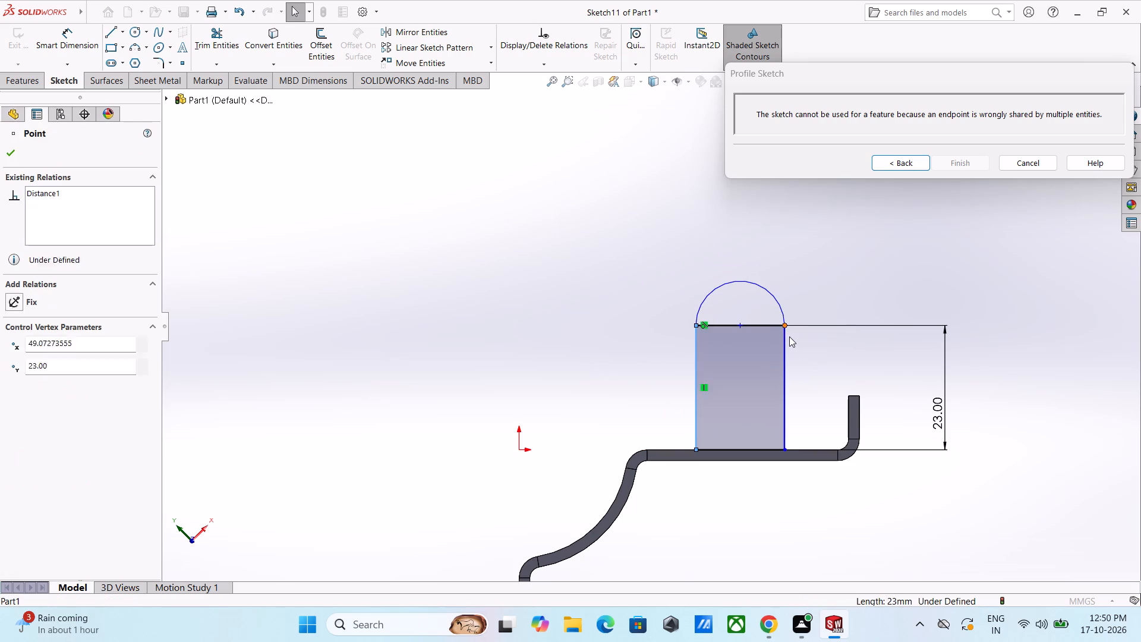
{"action": "left_click_drag", "start_coordinate": [789, 336], "coordinate": [789, 342]}
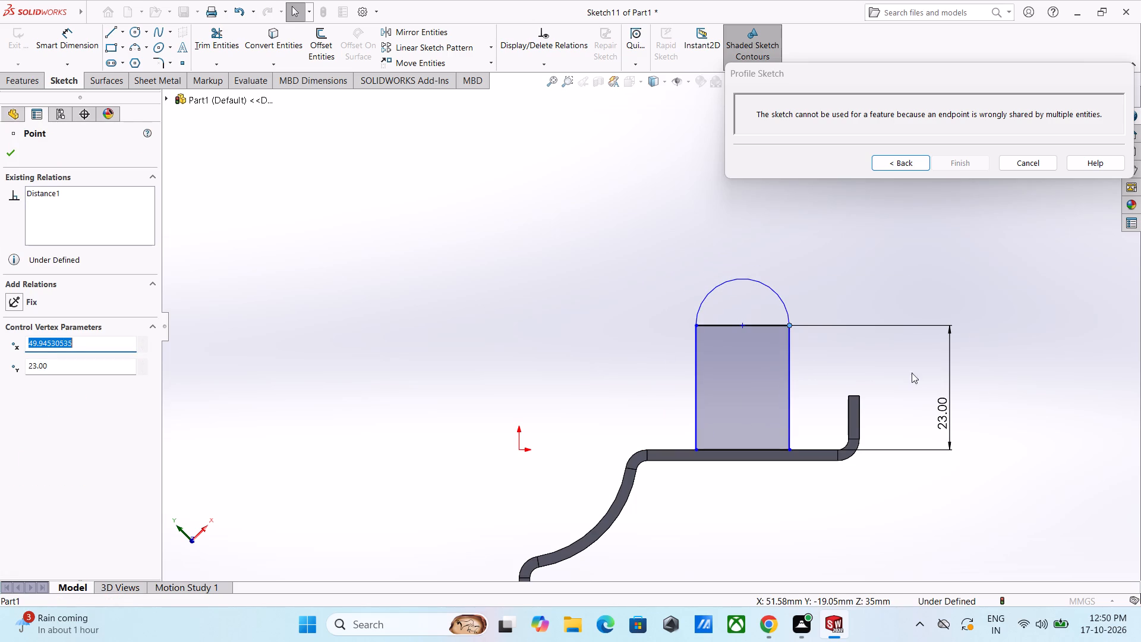
Set the flange profile's side height dimension to 14 mm.
{"action": "double_click", "coordinate": [946, 418]}
{"action": "type", "text": "14"}
{"action": "key", "text": "Return"}
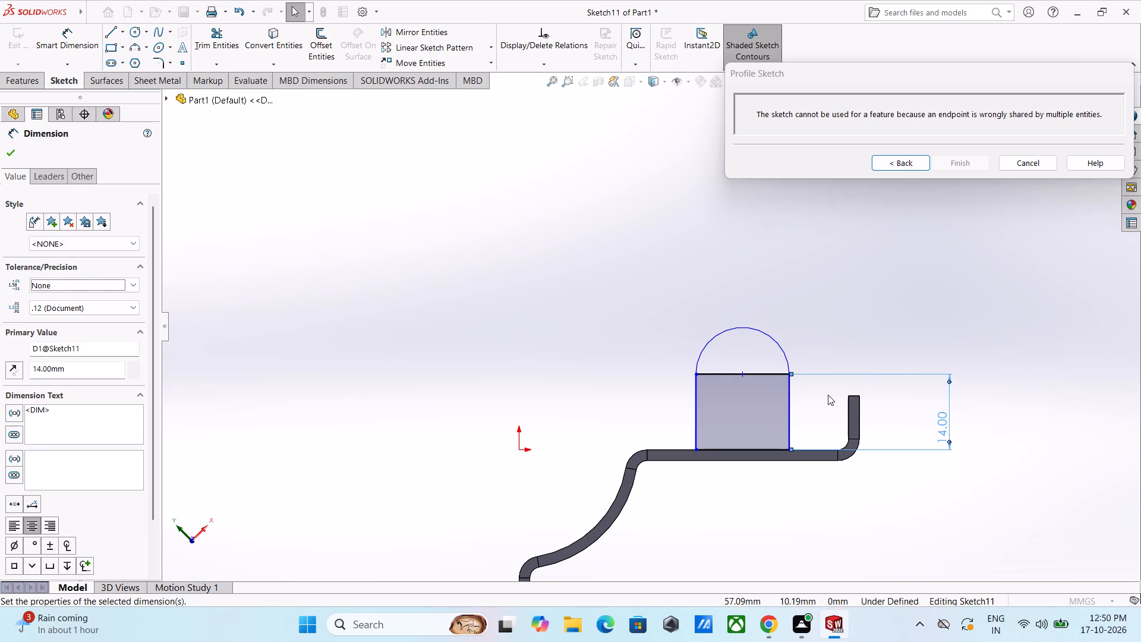
Add a 20 mm horizontal dimension from the arc centre to the outer top corner of the small lip.
{"action": "right_click_drag", "start_coordinate": [375, 178], "coordinate": [381, 115]}
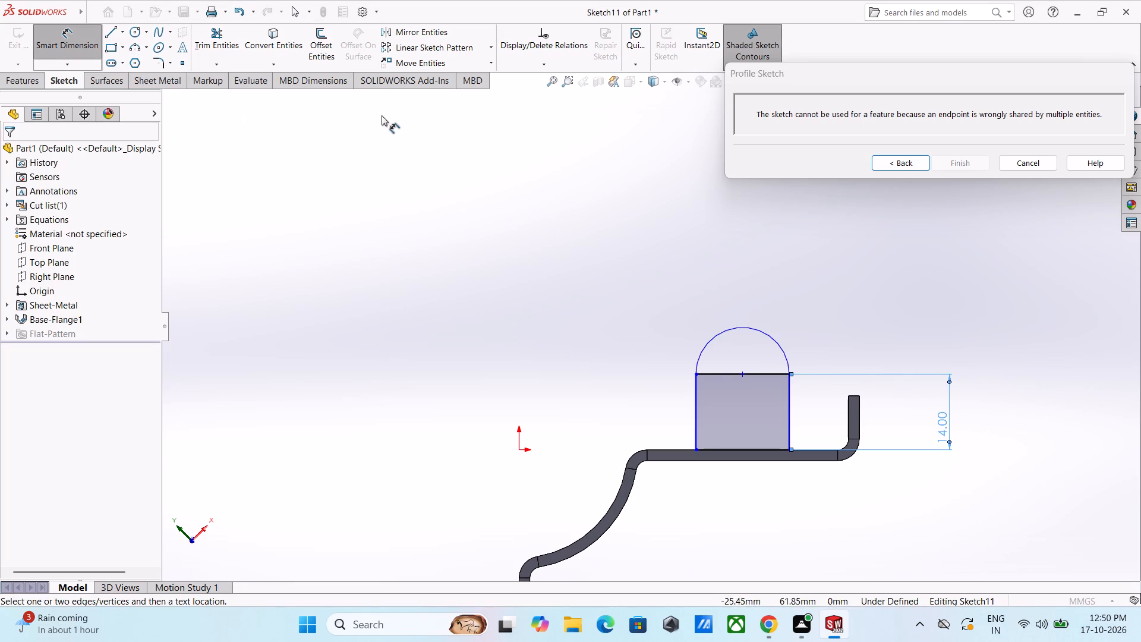
{"action": "left_click", "coordinate": [741, 373]}
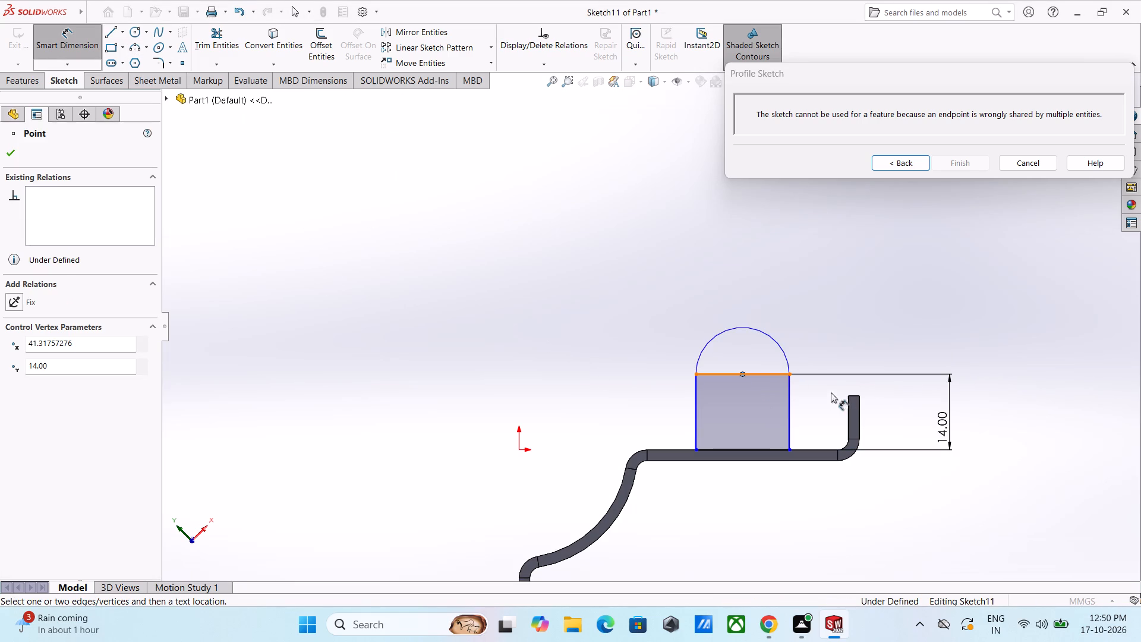
{"action": "left_click_drag", "start_coordinate": [859, 396], "coordinate": [858, 384]}
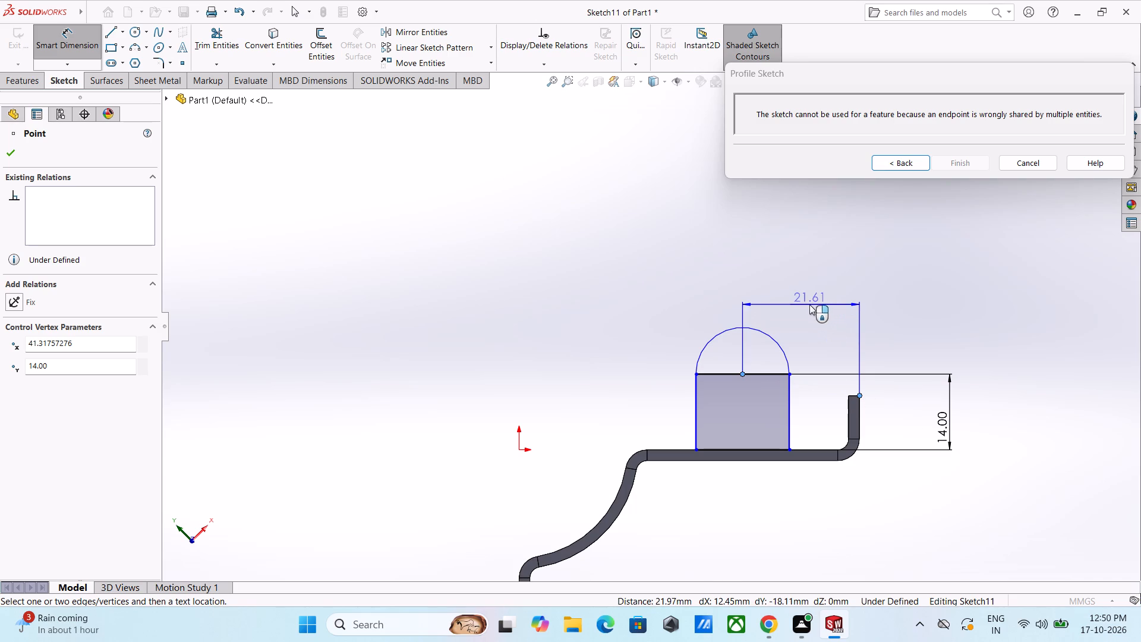
{"action": "left_click", "coordinate": [809, 304]}
{"action": "type", "text": "20"}
{"action": "key", "text": "Return"}
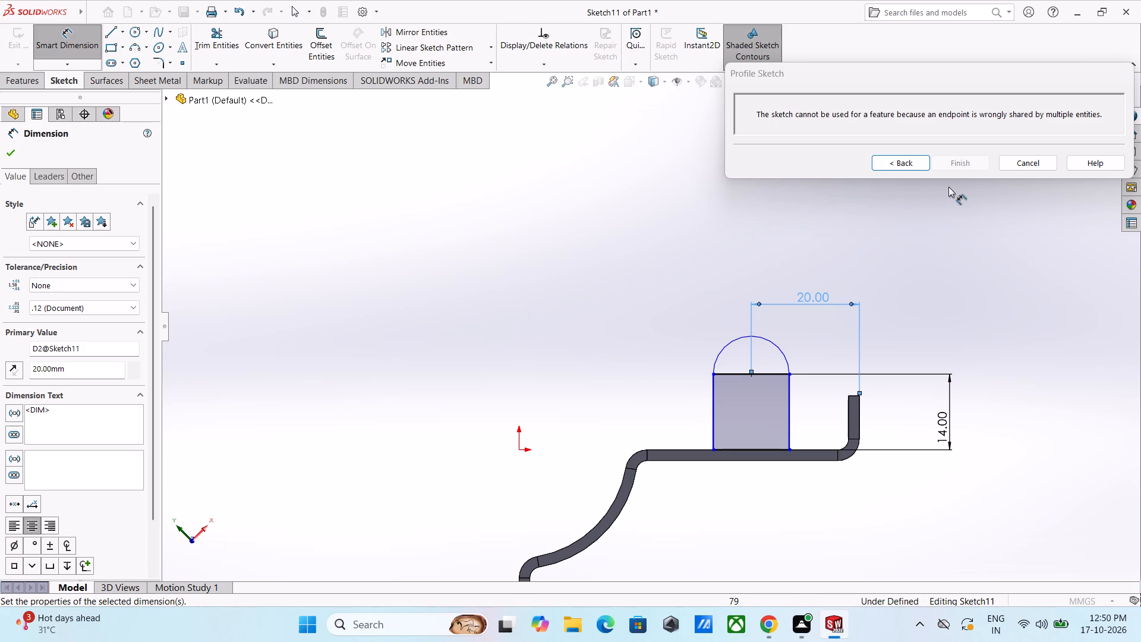
Dimension the arc on top of the flange profile with a 10 mm radius.
{"action": "left_click", "coordinate": [769, 341]}
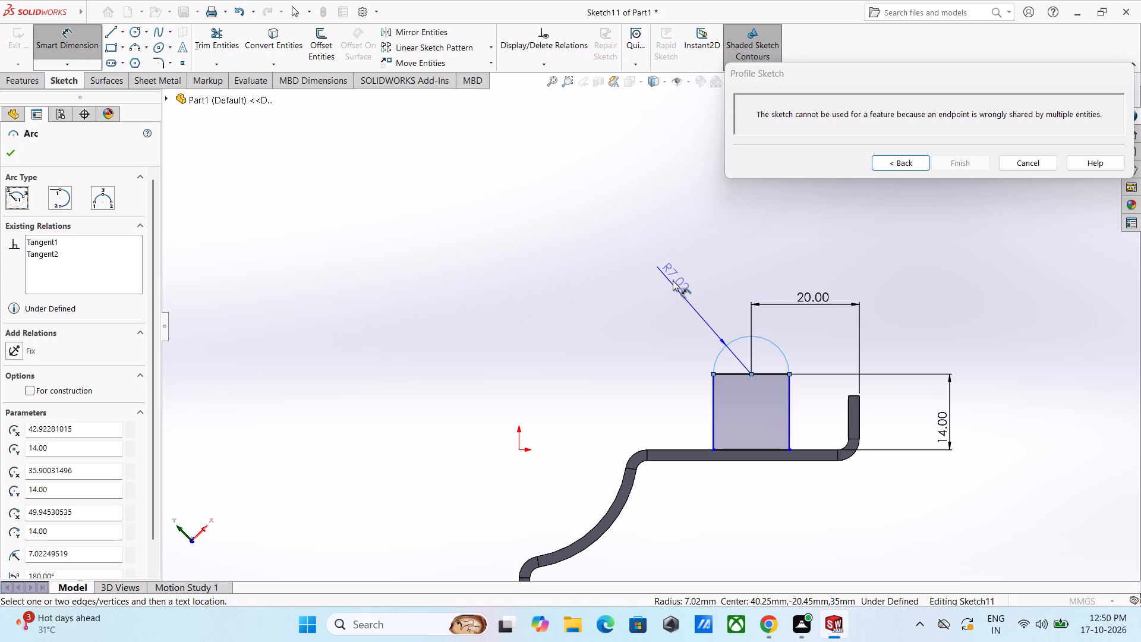
{"action": "left_click", "coordinate": [673, 281]}
{"action": "type", "text": "10"}
{"action": "key", "text": "Return"}
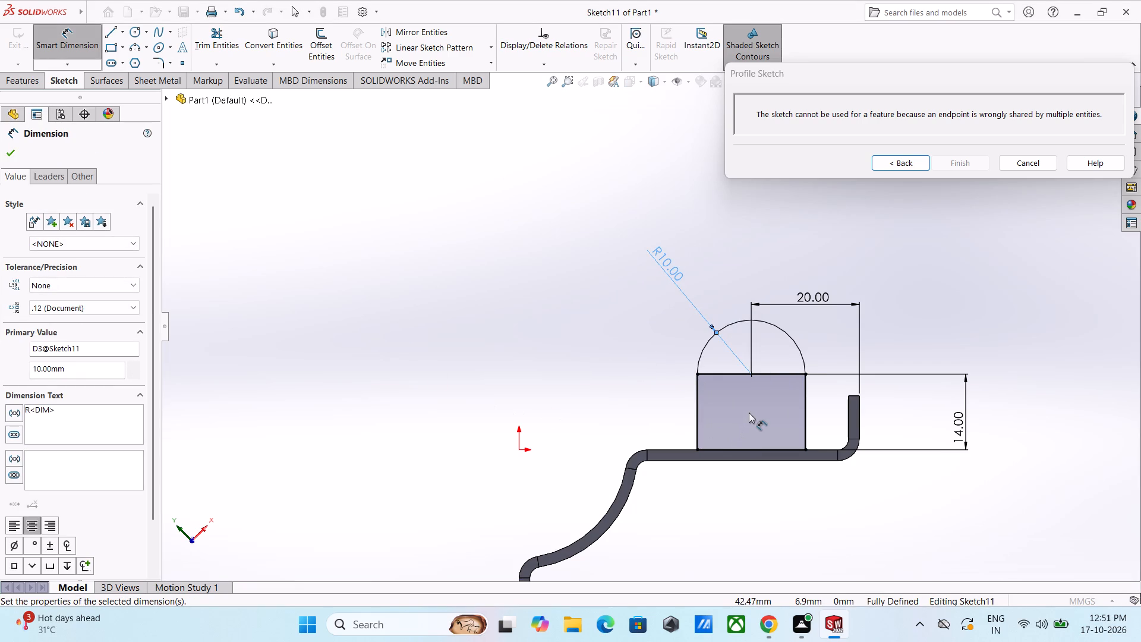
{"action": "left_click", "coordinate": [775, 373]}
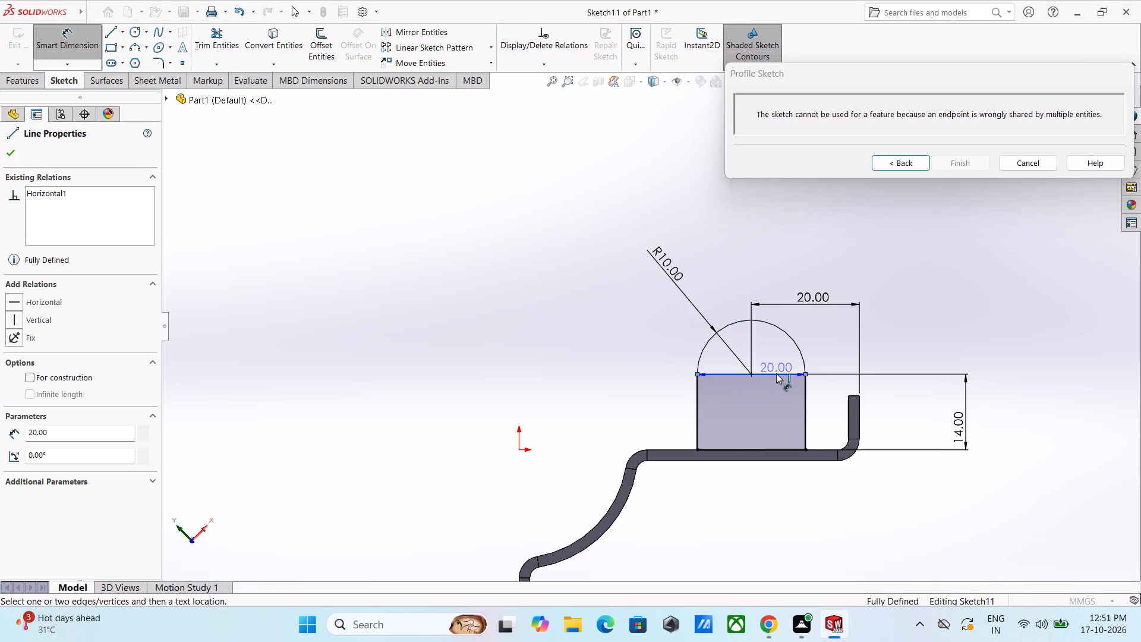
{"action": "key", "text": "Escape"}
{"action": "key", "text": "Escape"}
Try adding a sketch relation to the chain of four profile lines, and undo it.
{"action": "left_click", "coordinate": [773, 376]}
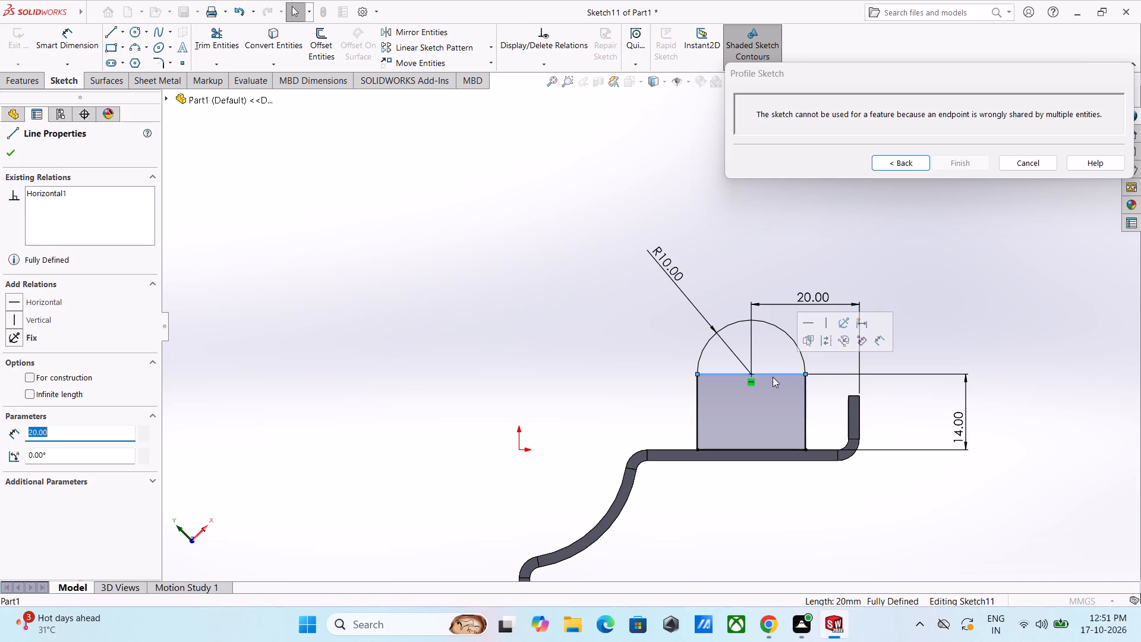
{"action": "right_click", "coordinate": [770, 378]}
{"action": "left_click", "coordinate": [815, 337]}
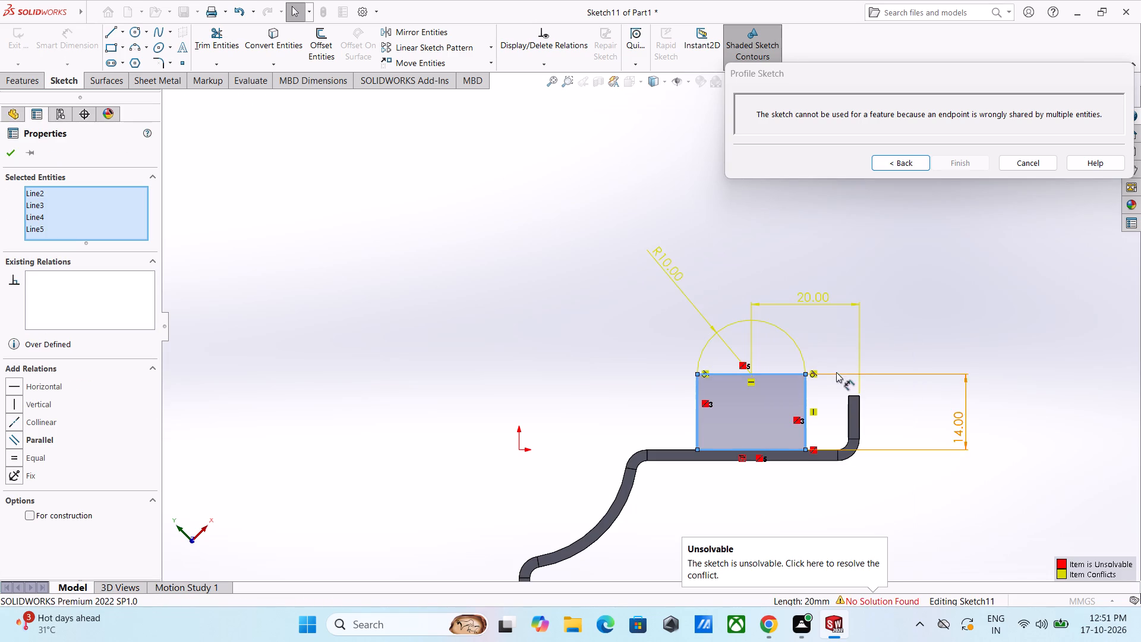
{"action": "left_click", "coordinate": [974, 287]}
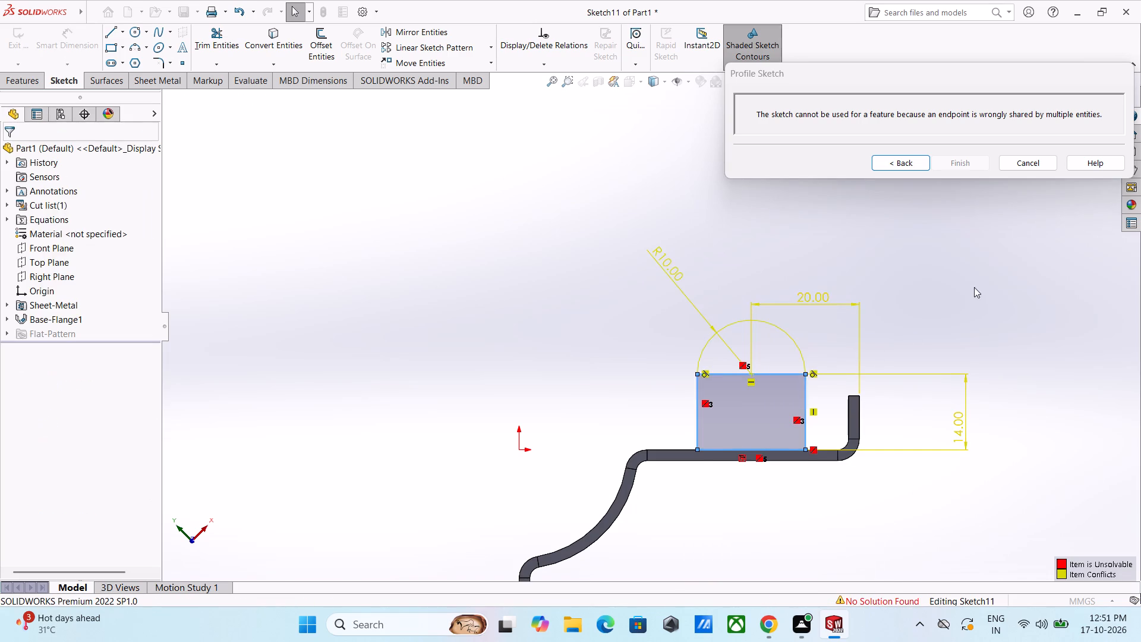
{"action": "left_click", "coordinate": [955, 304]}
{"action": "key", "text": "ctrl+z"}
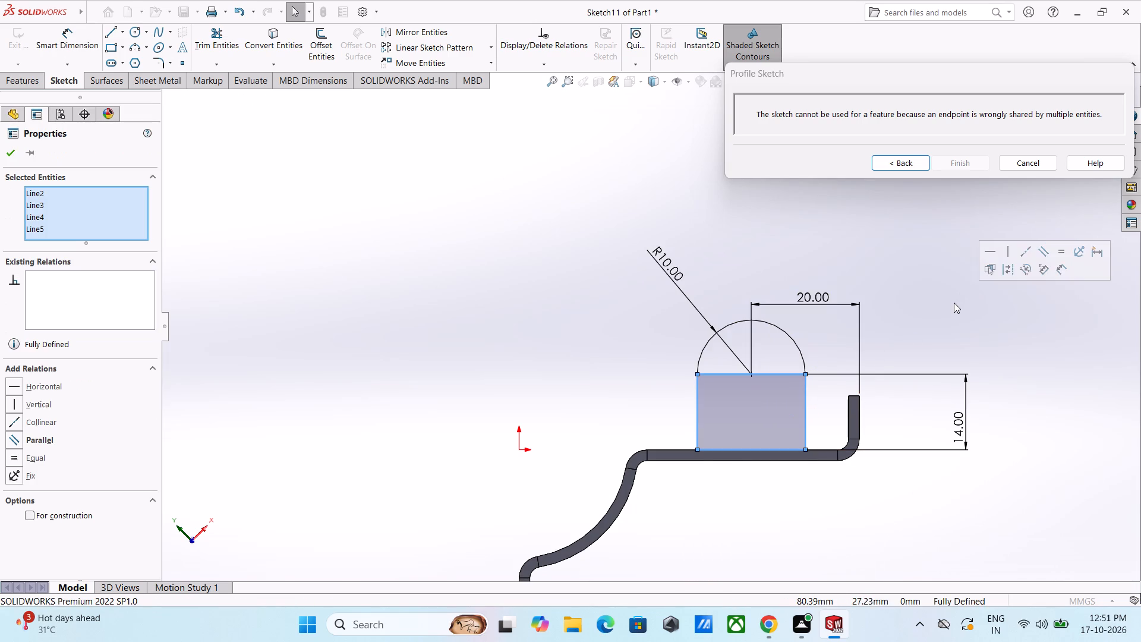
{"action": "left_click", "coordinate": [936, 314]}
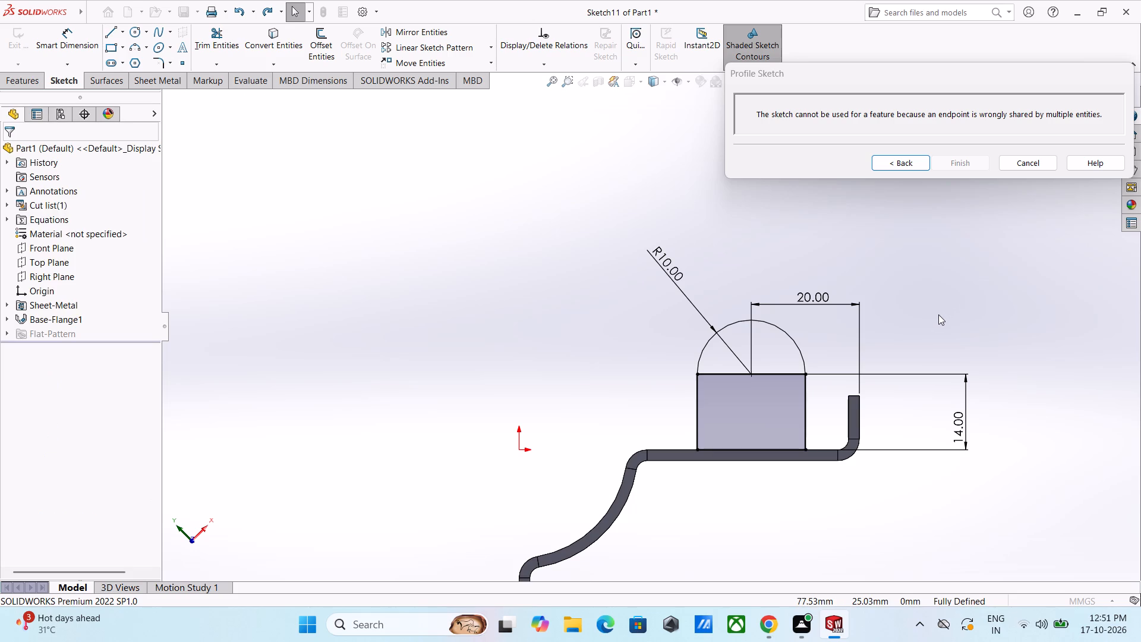
Convert the horizontal line under the arc of the flange profile to construction geometry.
{"action": "right_click", "coordinate": [778, 371]}
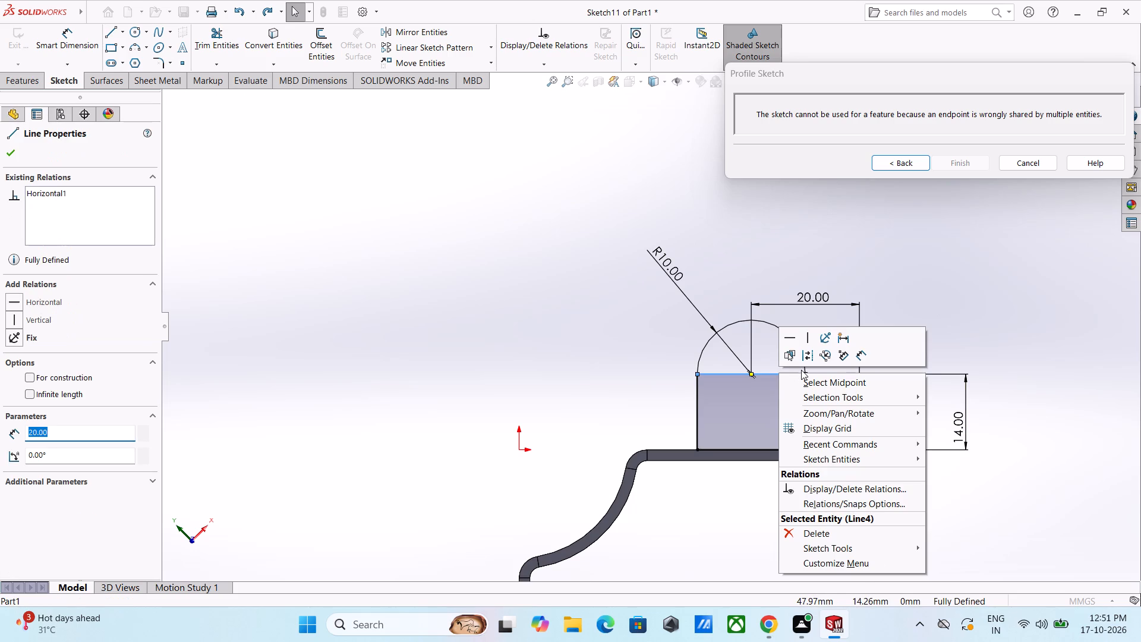
{"action": "left_click", "coordinate": [954, 267]}
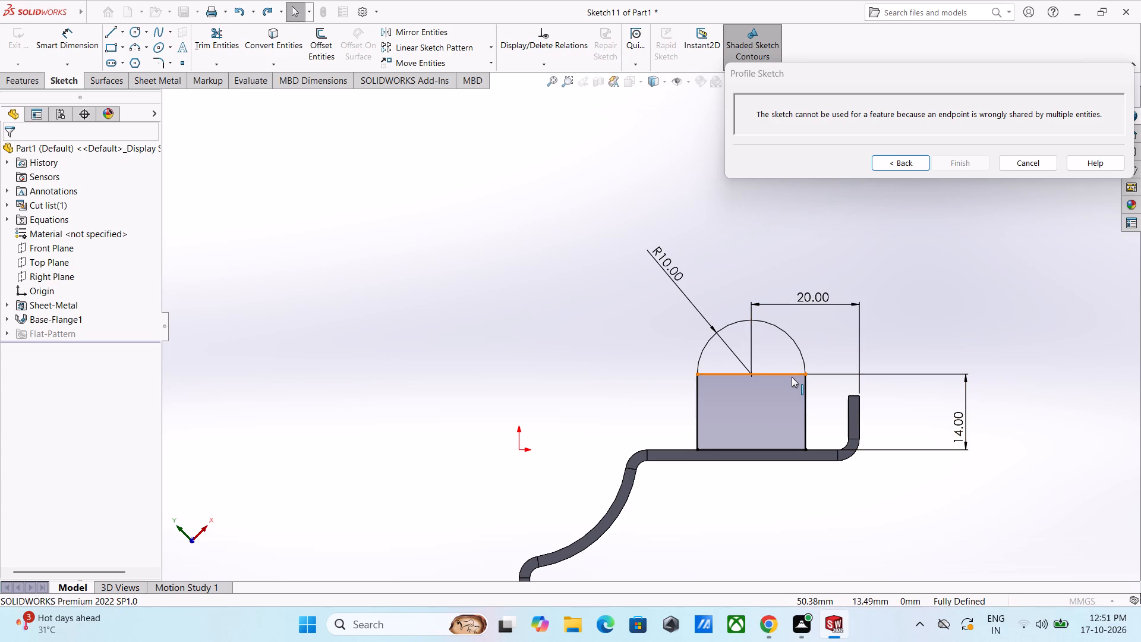
{"action": "left_click", "coordinate": [792, 377]}
{"action": "right_click", "coordinate": [791, 377]}
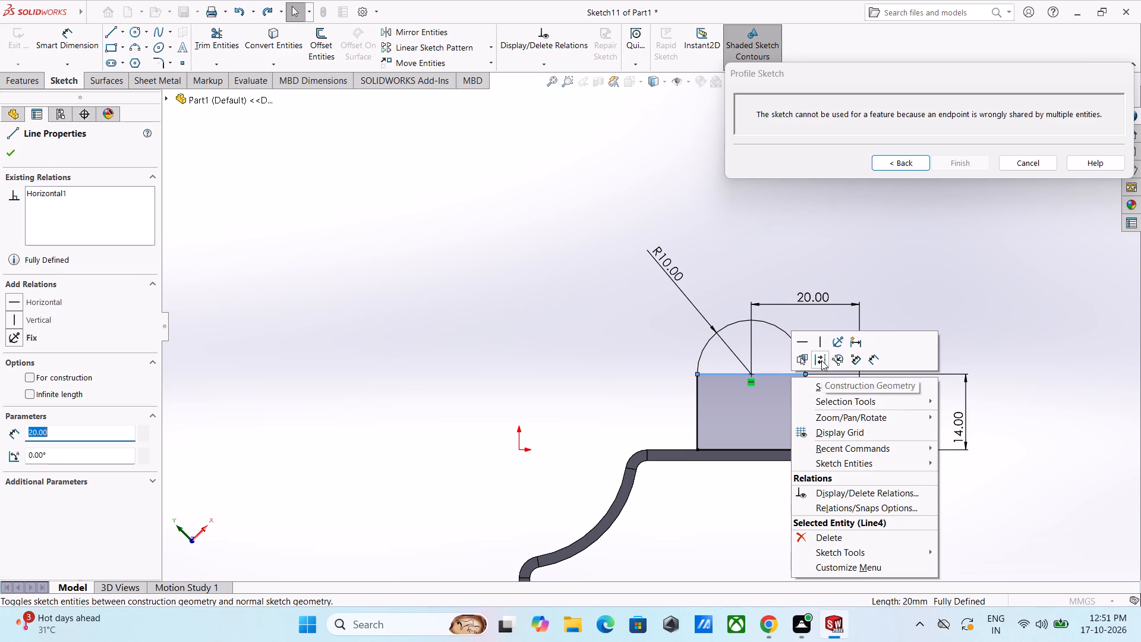
{"action": "left_click", "coordinate": [821, 360]}
{"action": "left_click", "coordinate": [931, 312]}
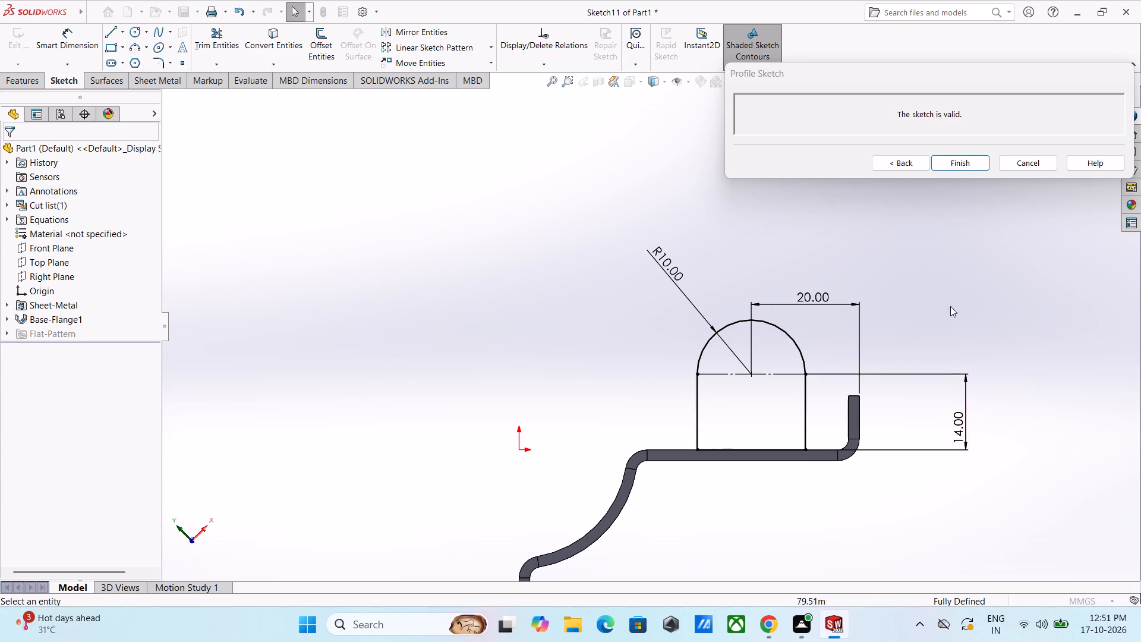
Go back from the profile sketch to the edge flange settings and set the flange position to Material Outside.
{"action": "middle_click_drag", "start_coordinate": [954, 288], "coordinate": [918, 319]}
{"action": "left_click", "coordinate": [885, 165]}
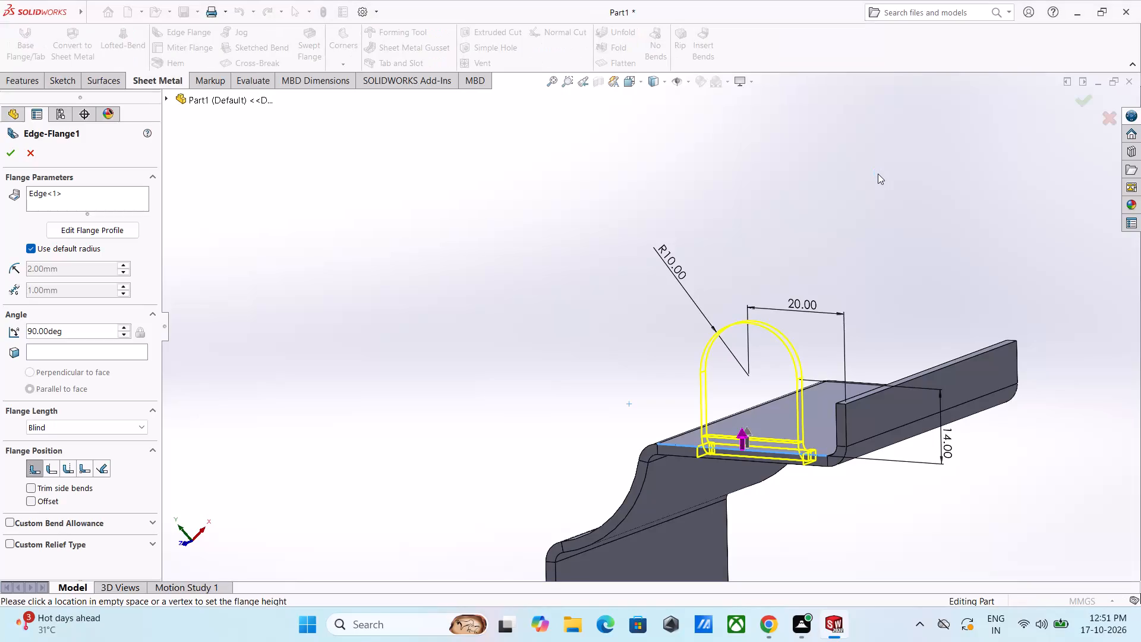
{"action": "scroll", "coordinate": [198, 453], "scroll_direction": "down", "scroll_amount": 3}
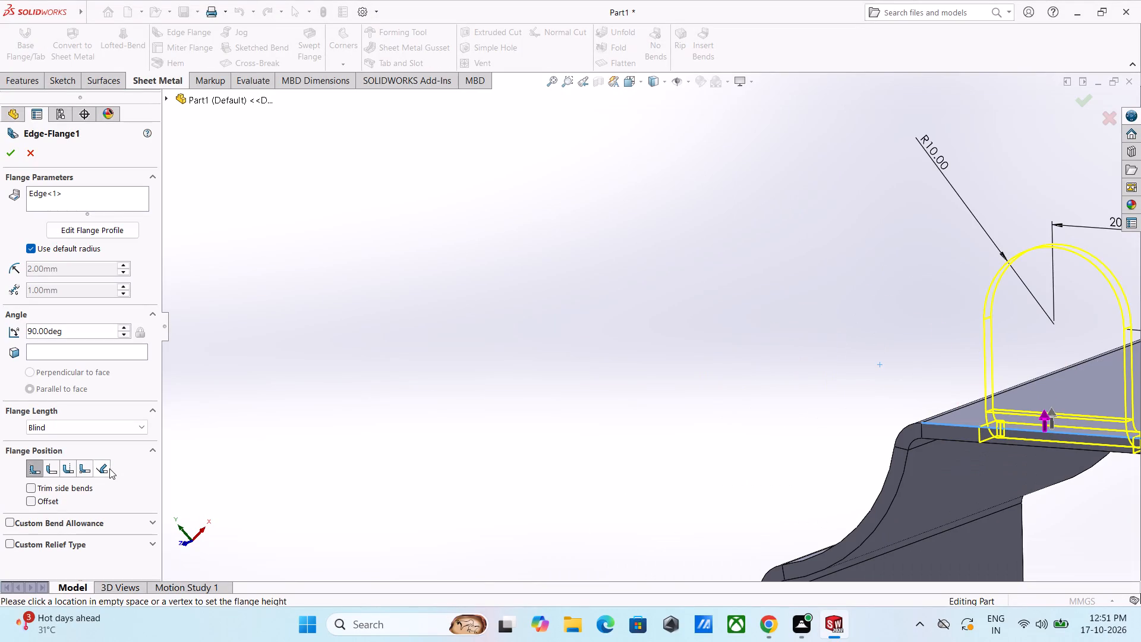
{"action": "scroll", "coordinate": [109, 468], "scroll_direction": "up", "scroll_amount": 3}
{"action": "left_click", "coordinate": [53, 470]}
Examine the edge flange preview and its relief cuts on the right leg from several angles.
{"action": "scroll", "coordinate": [595, 412], "scroll_direction": "up", "scroll_amount": 3}
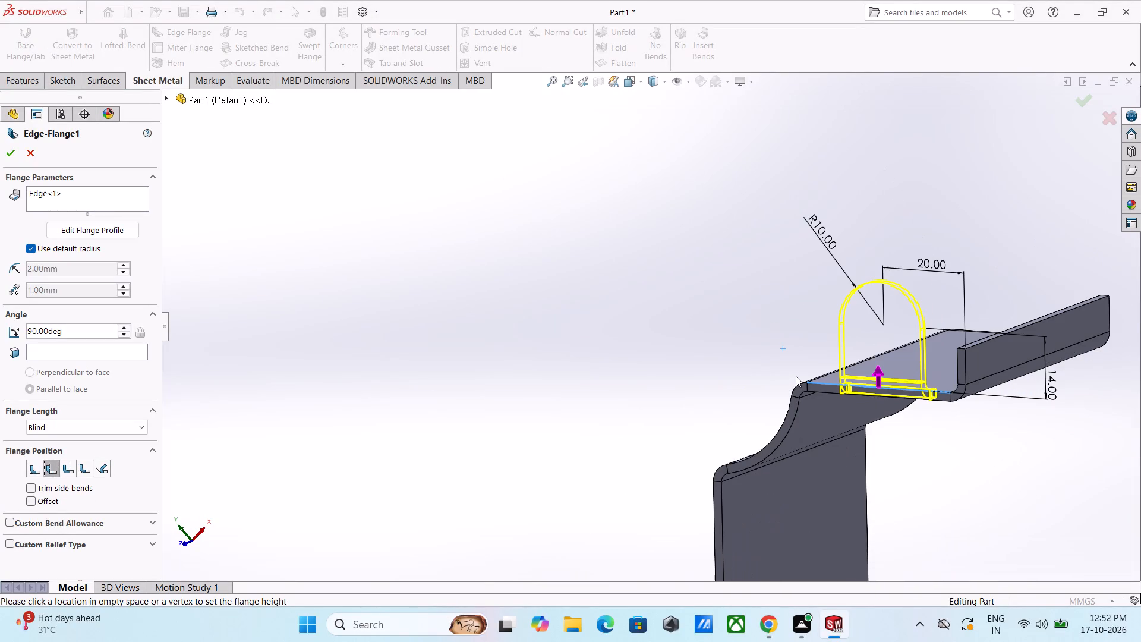
{"action": "middle_click_drag", "start_coordinate": [796, 376], "coordinate": [778, 405]}
{"action": "scroll", "coordinate": [926, 409], "scroll_direction": "down", "scroll_amount": 5}
{"action": "scroll", "coordinate": [815, 382], "scroll_direction": "down", "scroll_amount": 1}
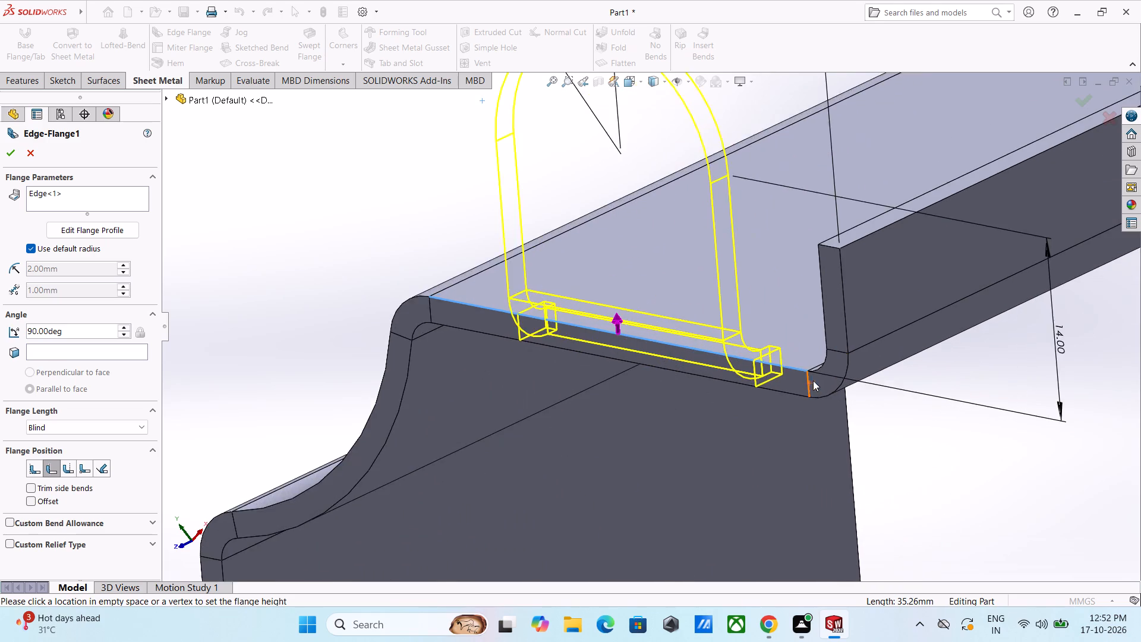
{"action": "scroll", "coordinate": [802, 373], "scroll_direction": "up", "scroll_amount": 1}
{"action": "scroll", "coordinate": [770, 367], "scroll_direction": "down", "scroll_amount": 4}
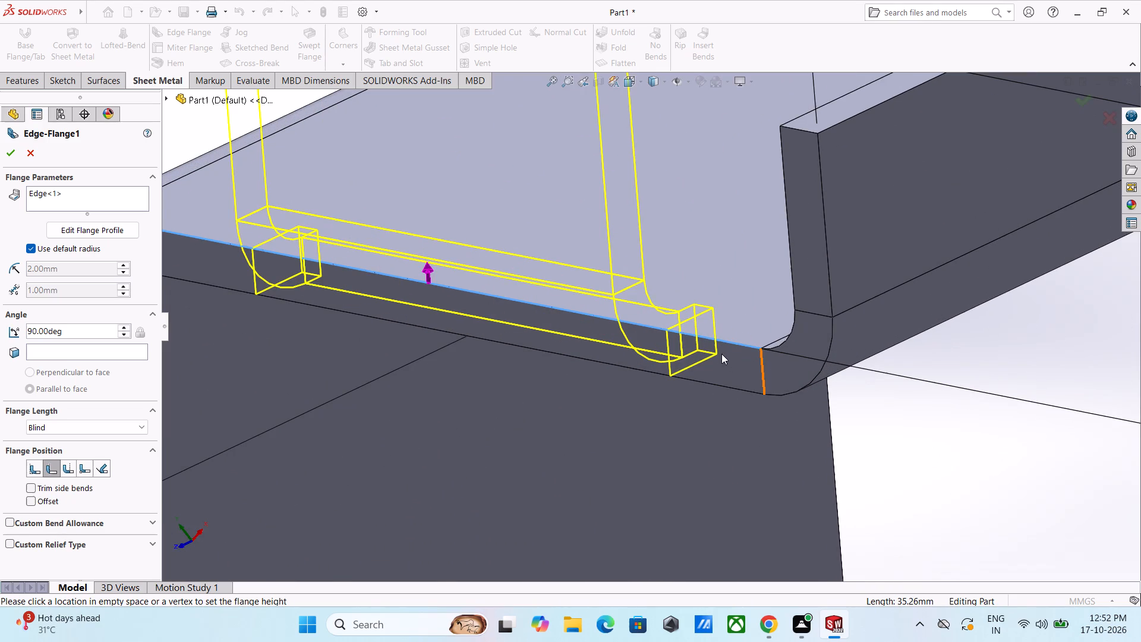
{"action": "middle_click_drag", "start_coordinate": [689, 350], "coordinate": [727, 399]}
{"action": "scroll", "coordinate": [597, 312], "scroll_direction": "up", "scroll_amount": 7}
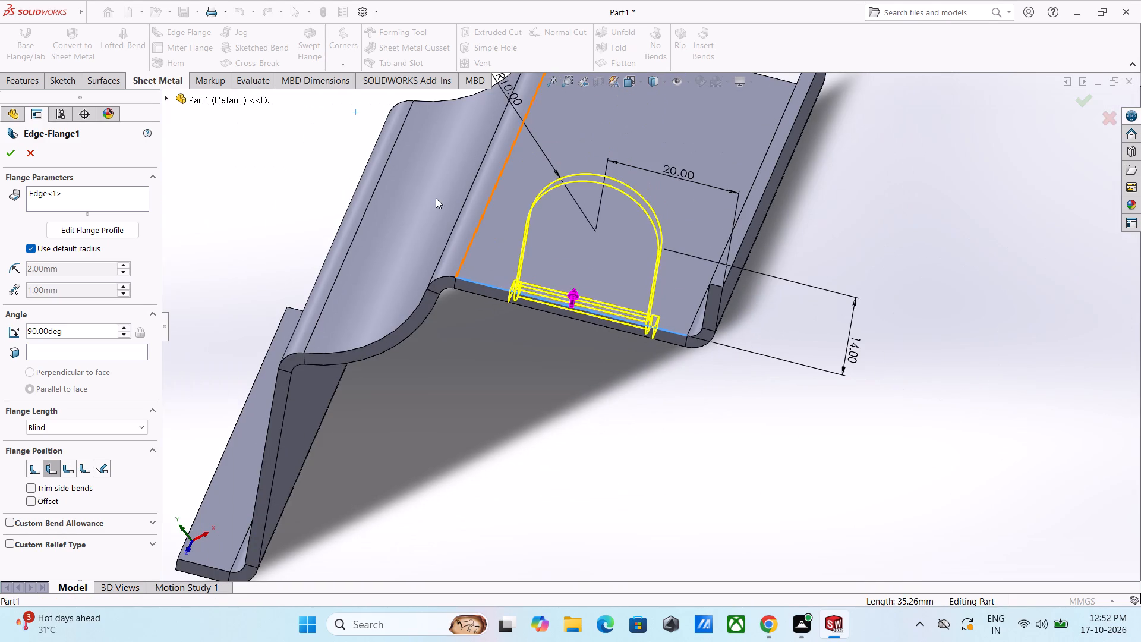
{"action": "middle_click_drag", "start_coordinate": [453, 220], "coordinate": [513, 307]}
{"action": "scroll", "coordinate": [514, 309], "scroll_direction": "up", "scroll_amount": 2}
{"action": "middle_click_drag", "start_coordinate": [513, 322], "coordinate": [516, 328]}
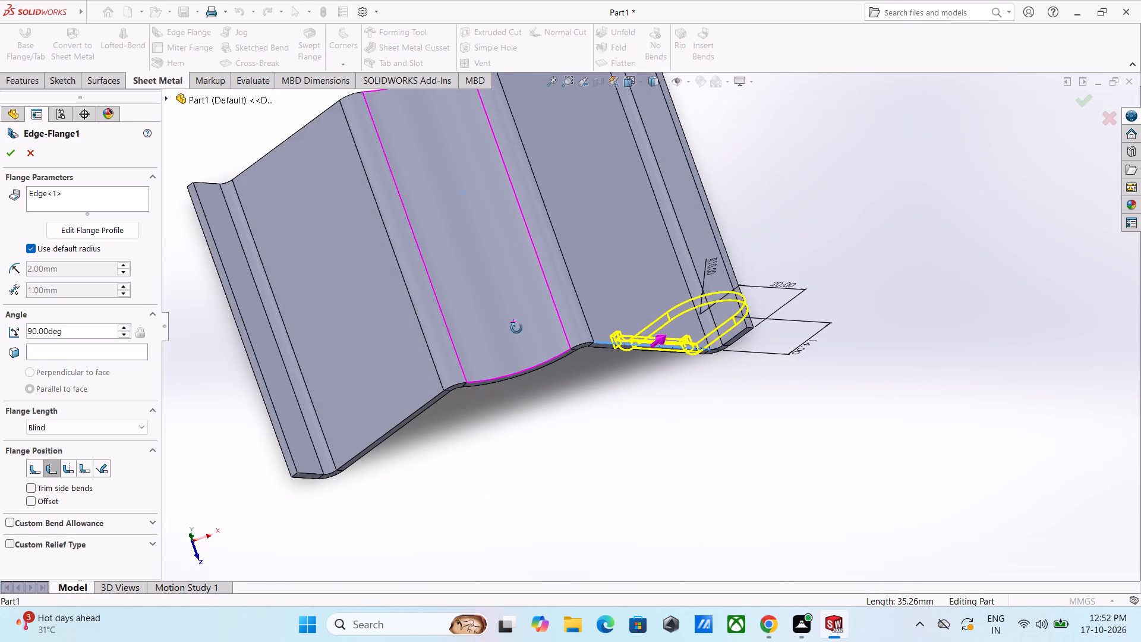
{"action": "middle_click_drag", "start_coordinate": [516, 328], "coordinate": [509, 310]}
{"action": "scroll", "coordinate": [494, 269], "scroll_direction": "up", "scroll_amount": 3}
{"action": "middle_click_drag", "start_coordinate": [686, 303], "coordinate": [638, 271]}
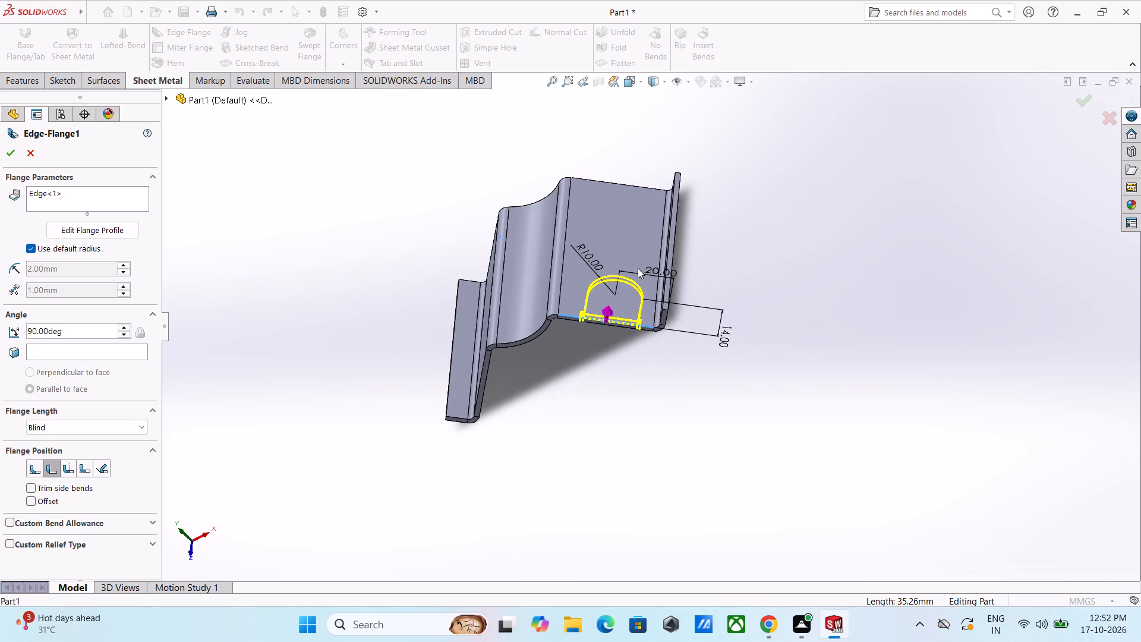
{"action": "middle_click_drag", "start_coordinate": [690, 329], "coordinate": [638, 263]}
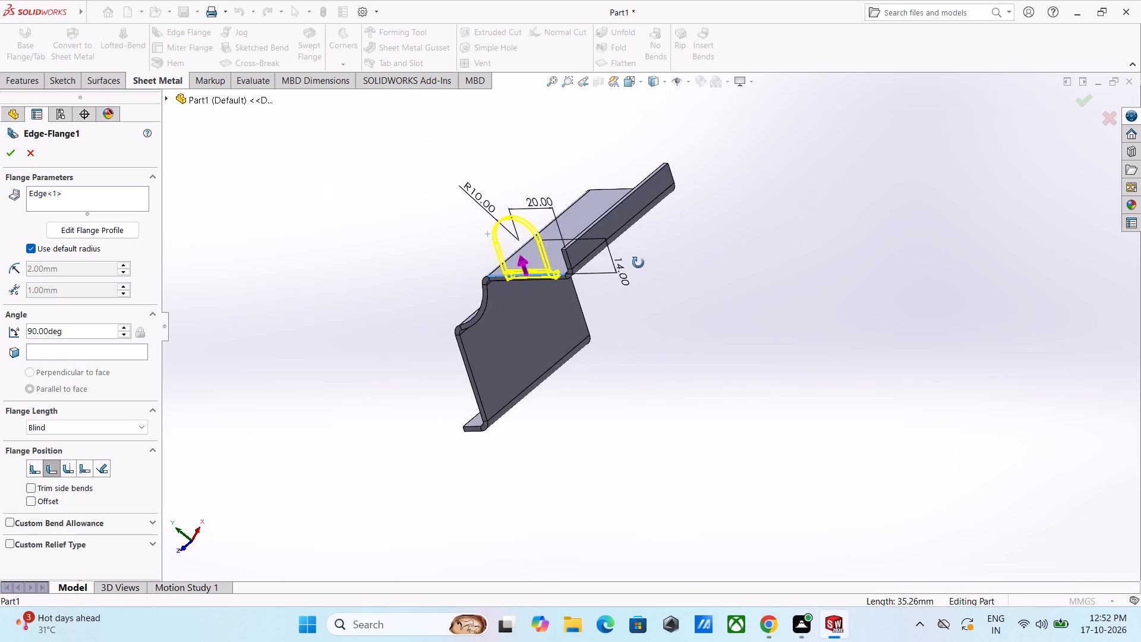
{"action": "middle_click_drag", "start_coordinate": [638, 263], "coordinate": [638, 261]}
{"action": "scroll", "coordinate": [371, 343], "scroll_direction": "down", "scroll_amount": 3}
{"action": "scroll", "coordinate": [95, 387], "scroll_direction": "up", "scroll_amount": 4}
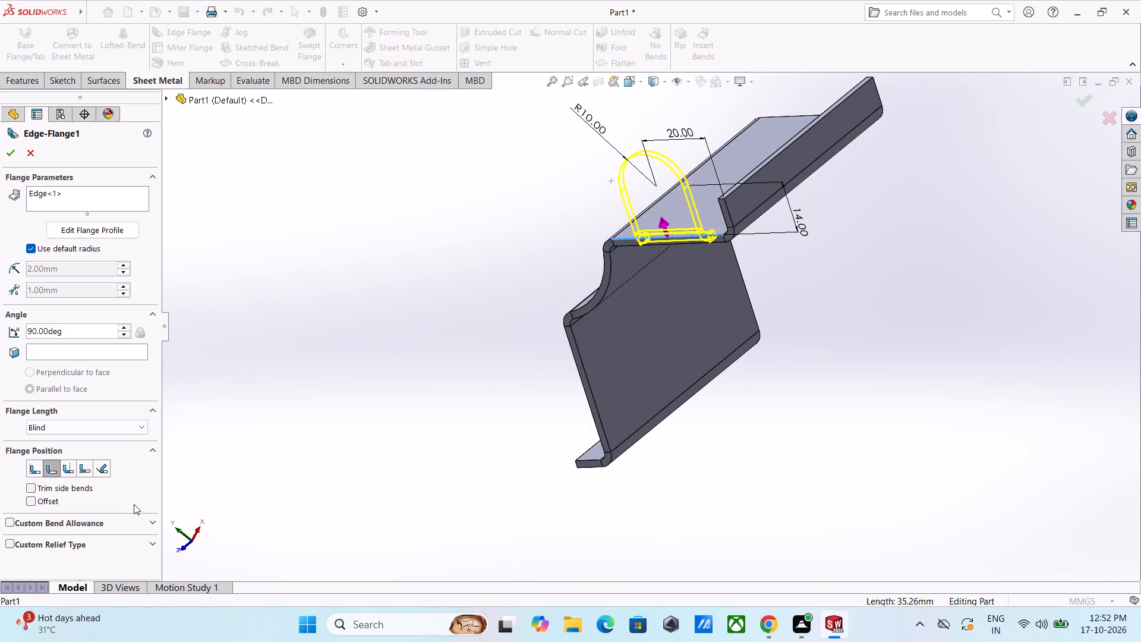
Look through the custom bend allowance and custom relief type options of the edge flange.
{"action": "left_click", "coordinate": [152, 525]}
{"action": "scroll", "coordinate": [18, 398], "scroll_direction": "down", "scroll_amount": 6}
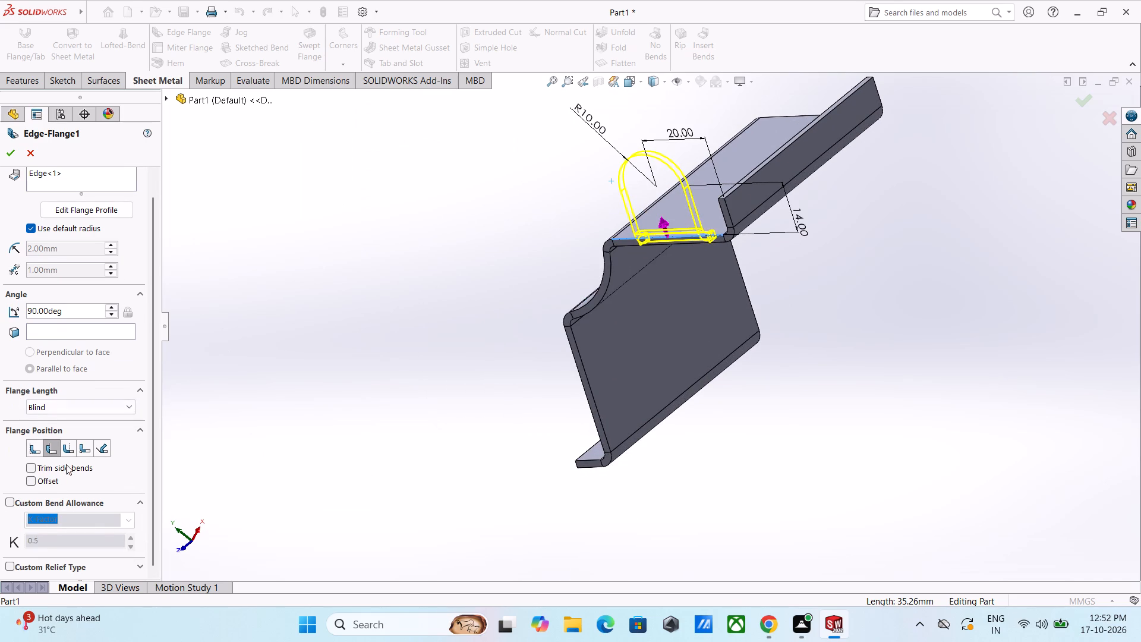
{"action": "left_click", "coordinate": [119, 562]}
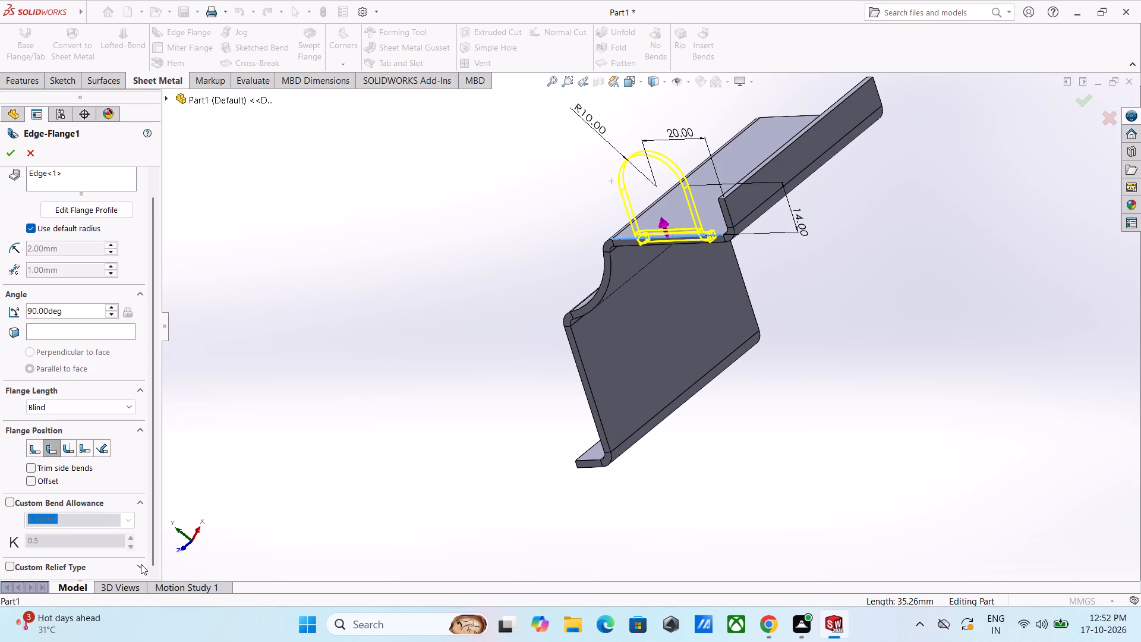
{"action": "left_click", "coordinate": [141, 565]}
{"action": "scroll", "coordinate": [99, 439], "scroll_direction": "down", "scroll_amount": 5}
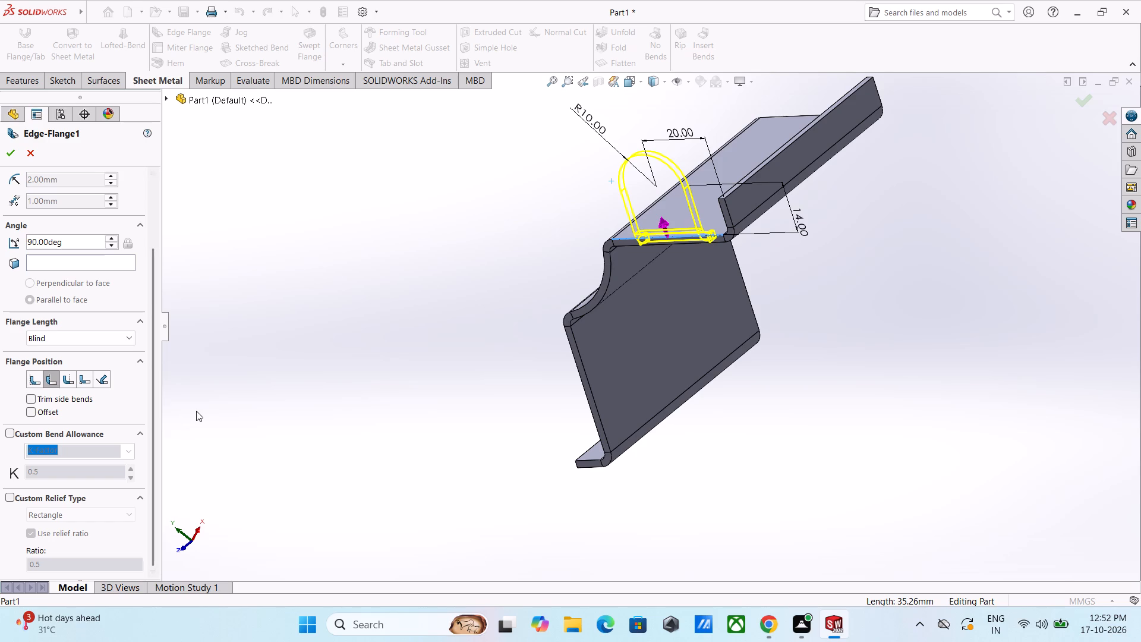
{"action": "scroll", "coordinate": [197, 410], "scroll_direction": "up", "scroll_amount": 2}
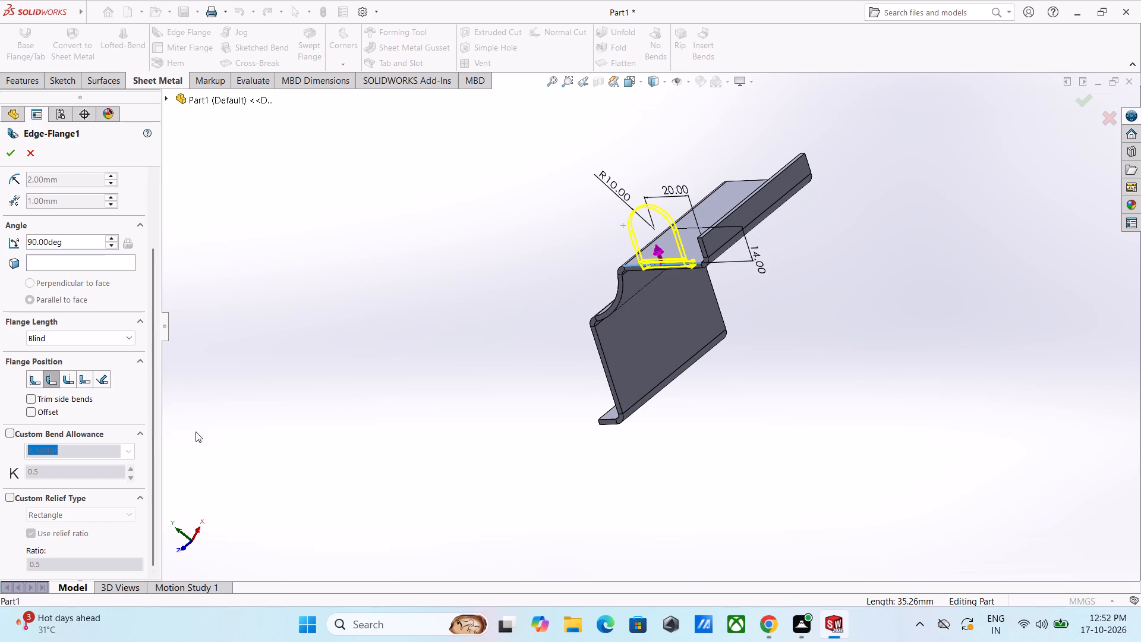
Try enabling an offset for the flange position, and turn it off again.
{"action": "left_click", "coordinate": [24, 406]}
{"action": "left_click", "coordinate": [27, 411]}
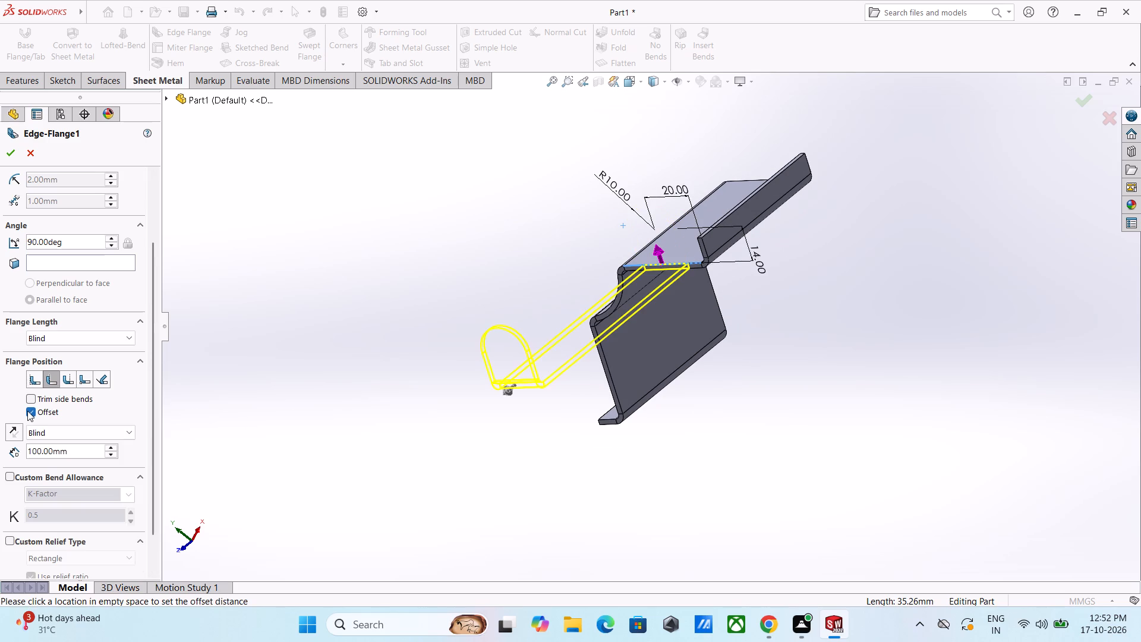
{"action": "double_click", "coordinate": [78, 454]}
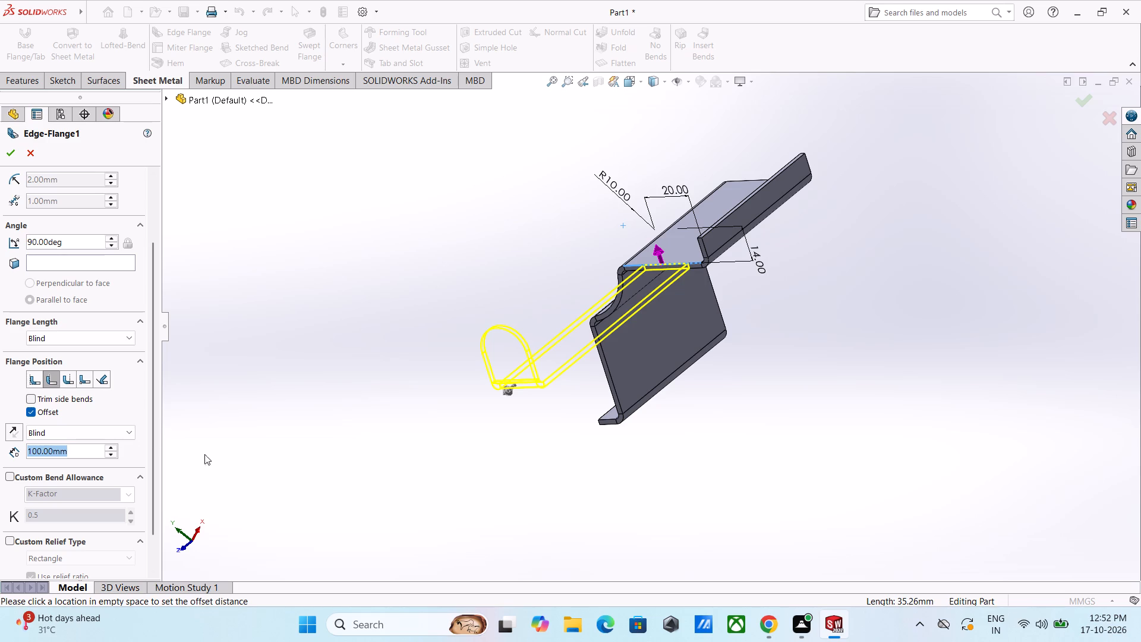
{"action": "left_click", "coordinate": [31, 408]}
Enable a custom relief type for the edge flange and choose Rectangle.
{"action": "left_click", "coordinate": [9, 500]}
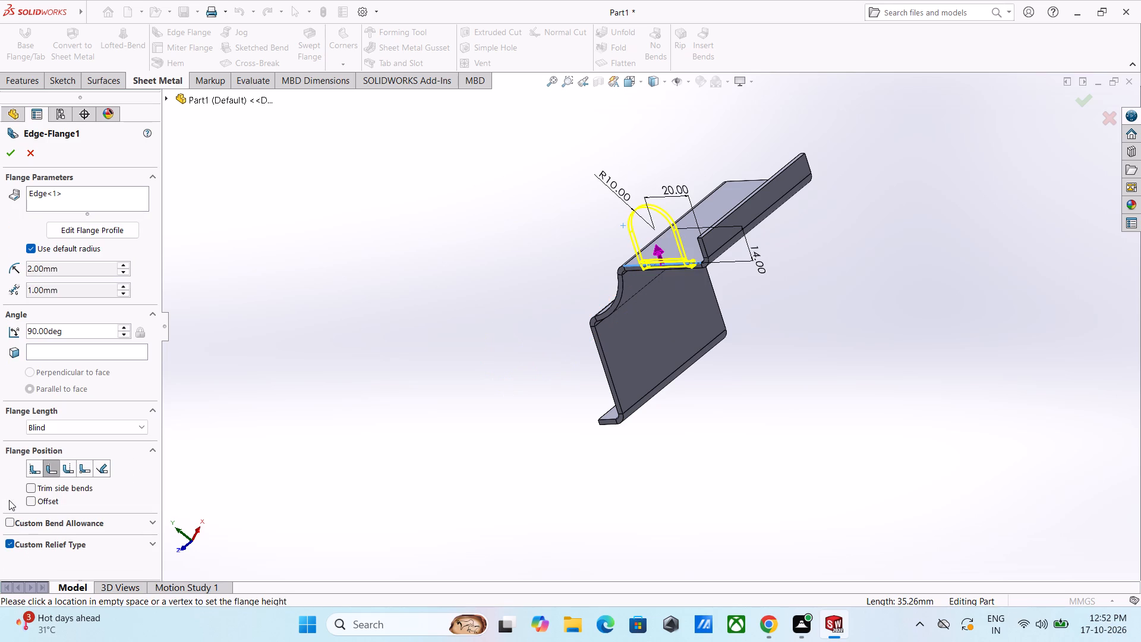
{"action": "scroll", "coordinate": [45, 509], "scroll_direction": "down", "scroll_amount": 4}
{"action": "left_click", "coordinate": [138, 539]}
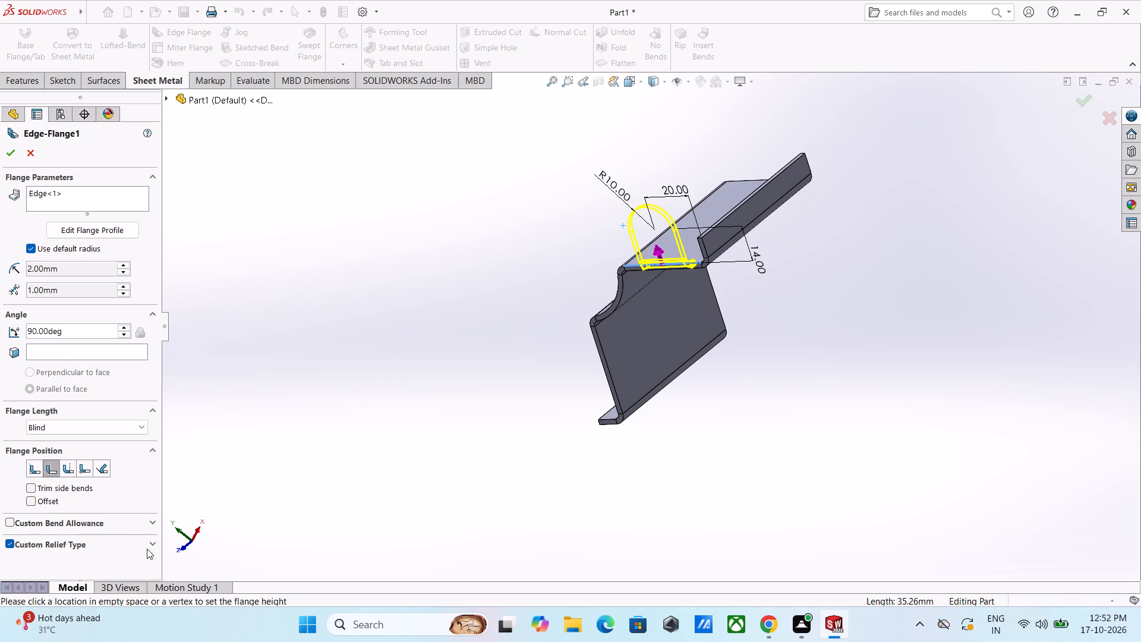
{"action": "left_click", "coordinate": [151, 546]}
{"action": "scroll", "coordinate": [81, 506], "scroll_direction": "down", "scroll_amount": 3}
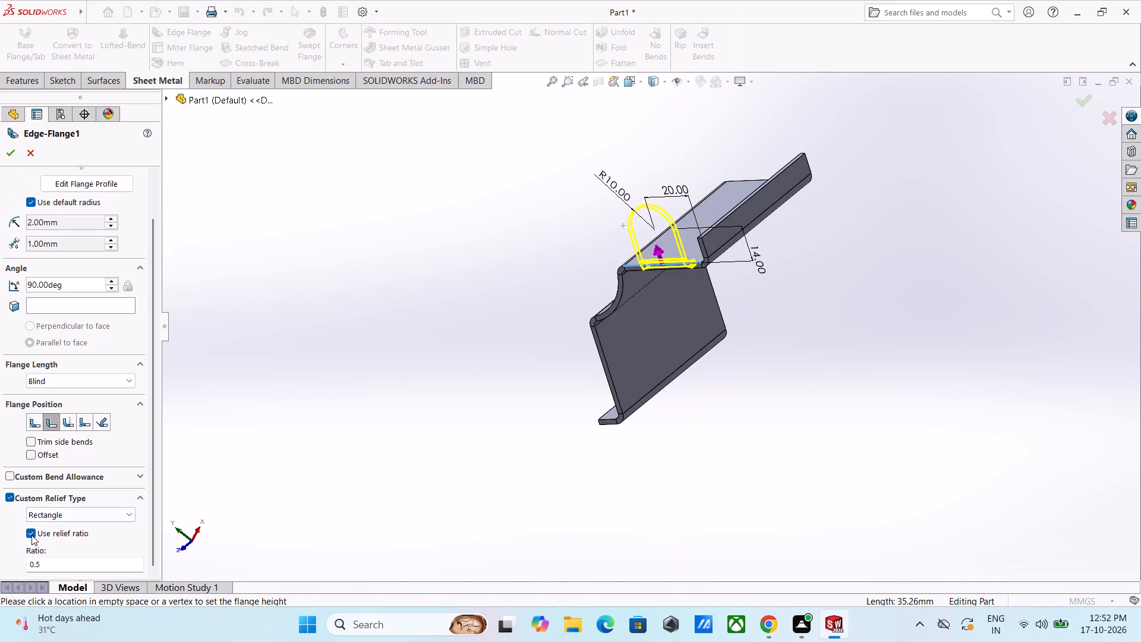
{"action": "left_click", "coordinate": [55, 514]}
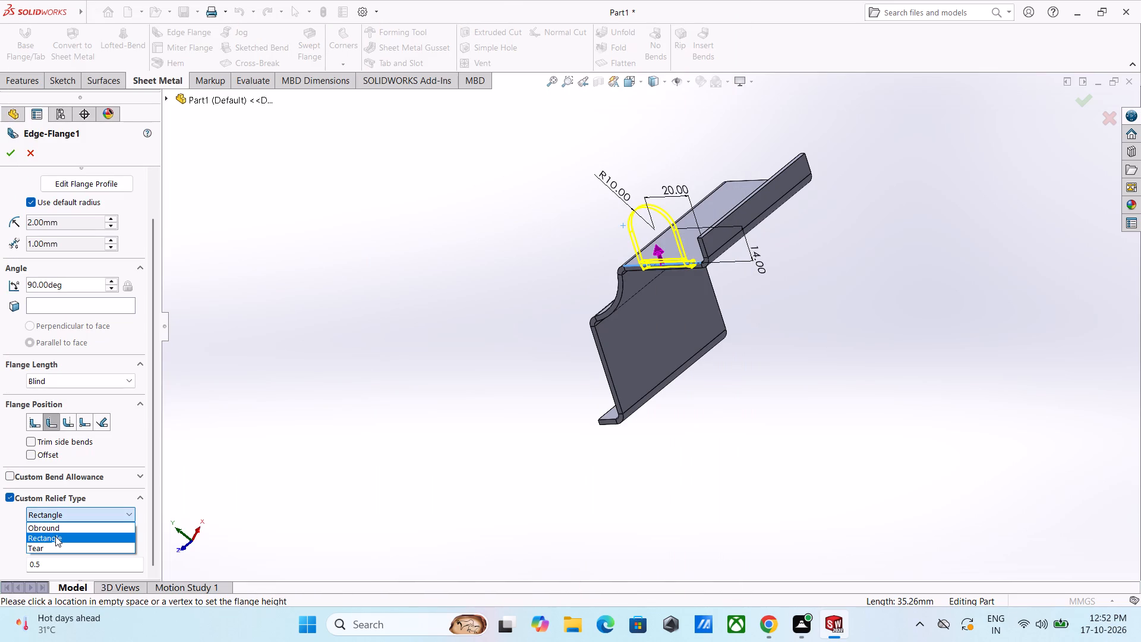
{"action": "left_click", "coordinate": [55, 536]}
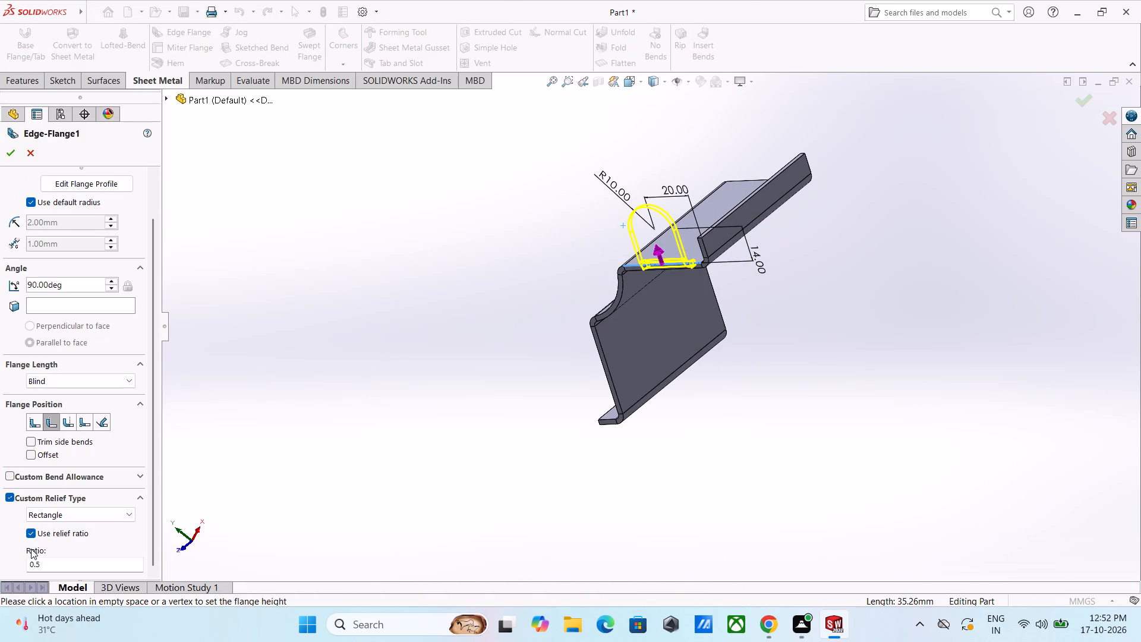
Turn off the relief ratio and set the relief width to 2 mm.
{"action": "left_click", "coordinate": [33, 533]}
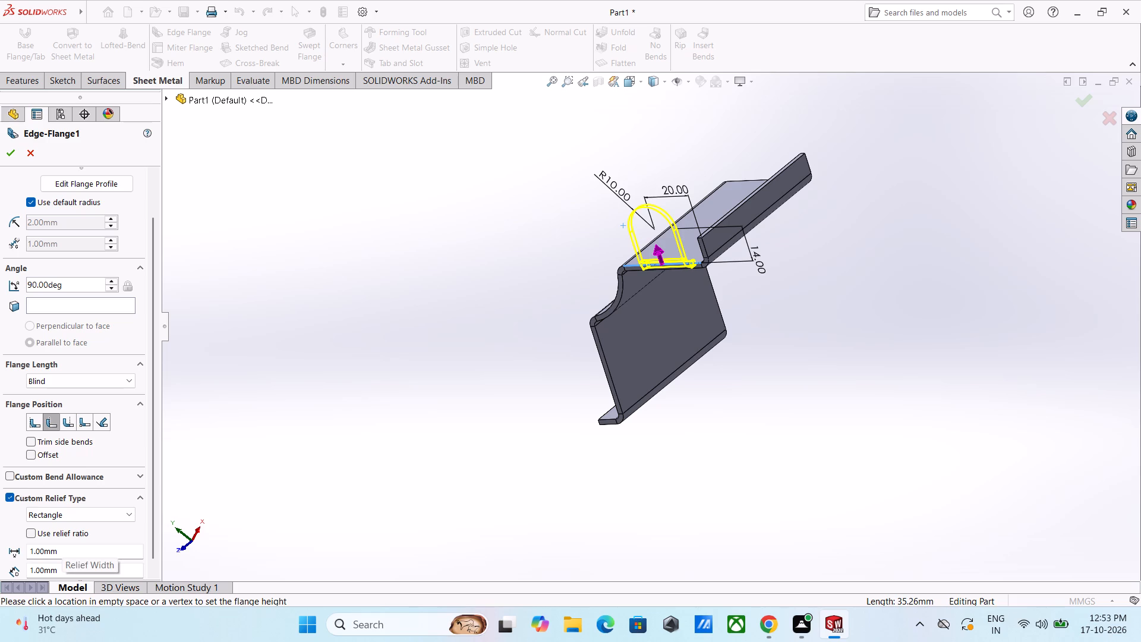
{"action": "double_click", "coordinate": [62, 553]}
{"action": "key", "text": "2"}
{"action": "key", "text": "Return"}
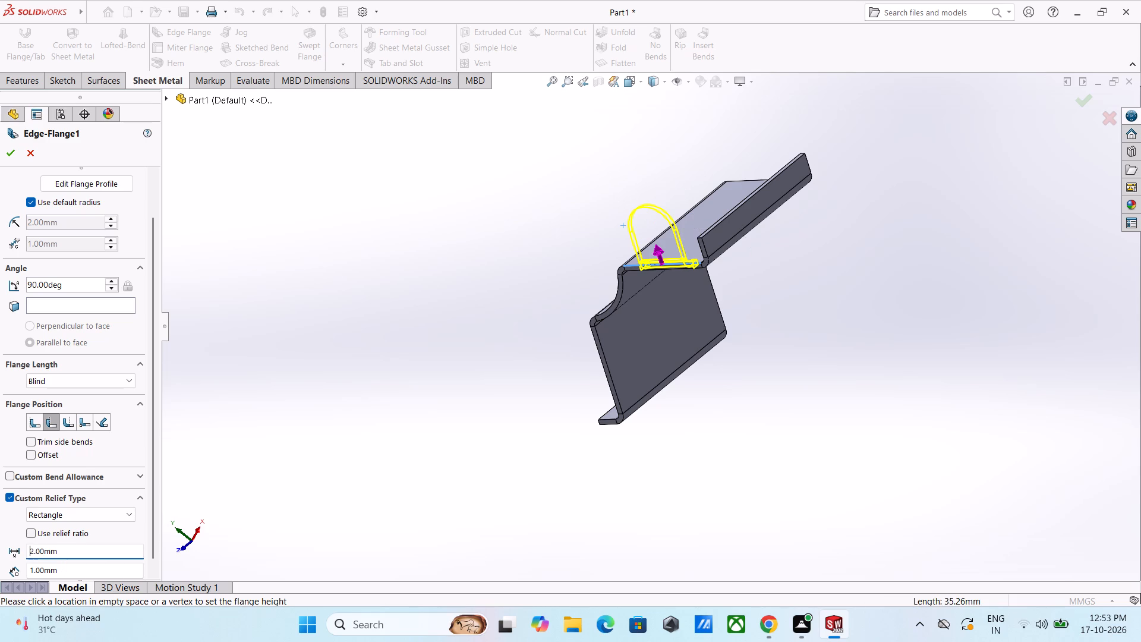
{"action": "scroll", "coordinate": [102, 574], "scroll_direction": "down", "scroll_amount": 2}
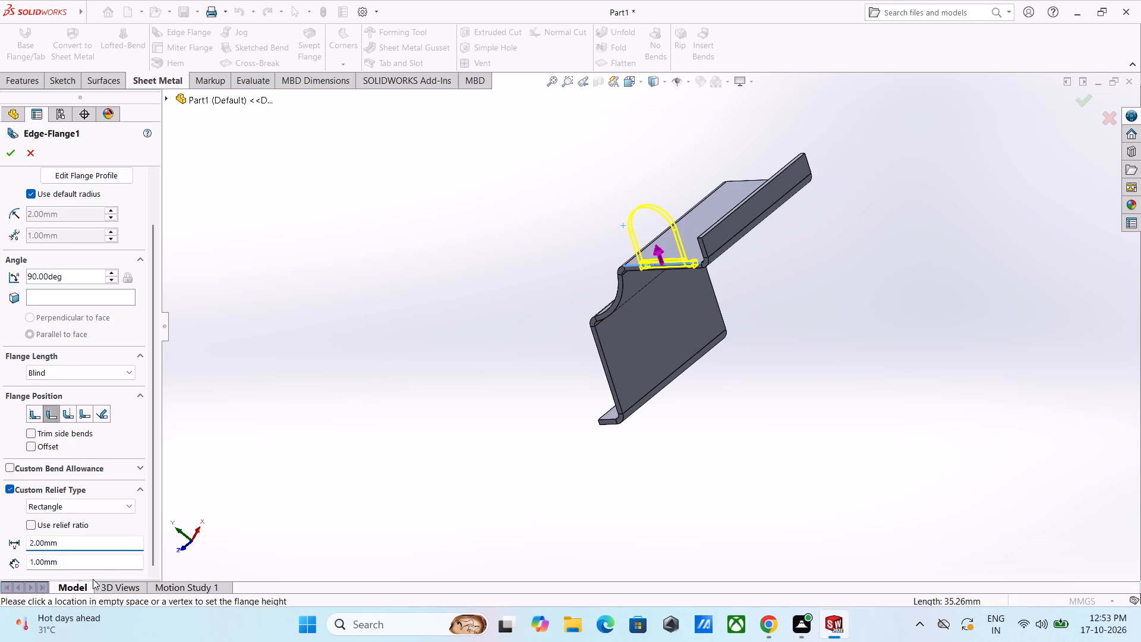
{"action": "left_click", "coordinate": [73, 543]}
{"action": "key", "text": "Down"}
Set the relief depth of the edge flange to 1 mm.
{"action": "left_click", "coordinate": [67, 564]}
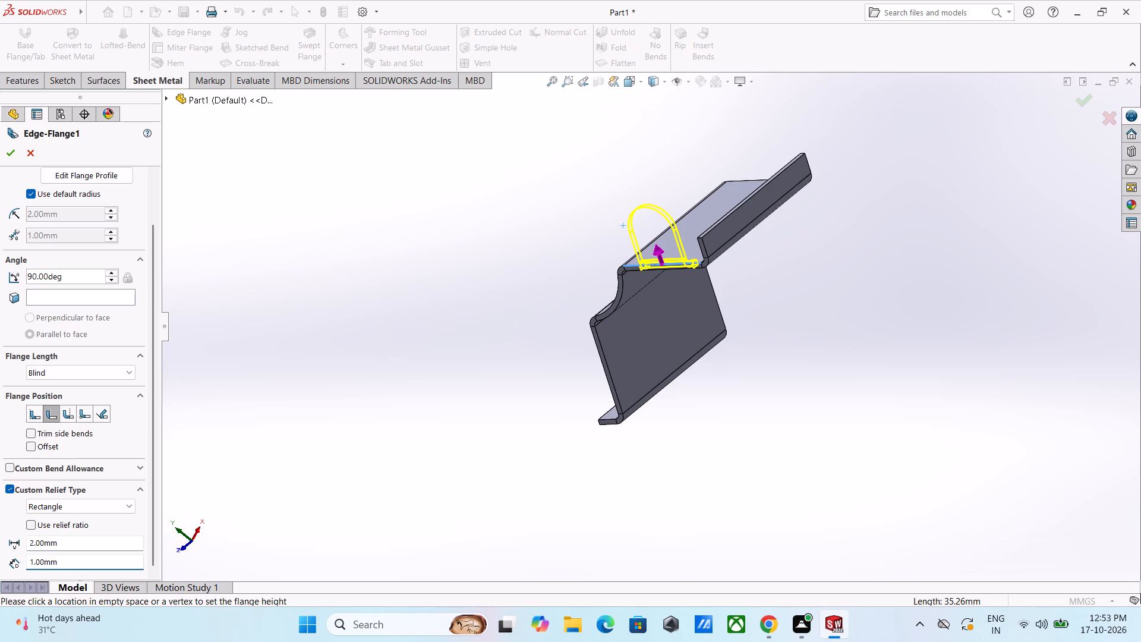
{"action": "key", "text": "1"}
{"action": "key", "text": "Return"}
{"action": "key", "text": "Right"}
{"action": "key", "text": "BackSpace"}
{"action": "key", "text": "1"}
{"action": "key", "text": "Return"}
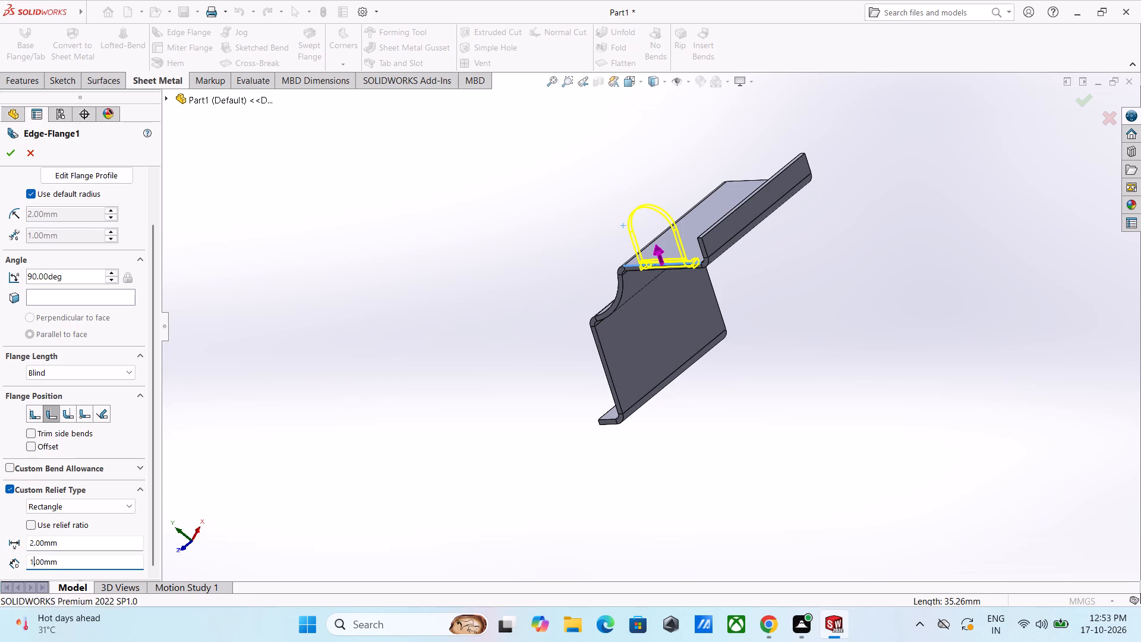
{"action": "scroll", "coordinate": [779, 386], "scroll_direction": "down", "scroll_amount": 4}
{"action": "scroll", "coordinate": [695, 330], "scroll_direction": "up", "scroll_amount": 2}
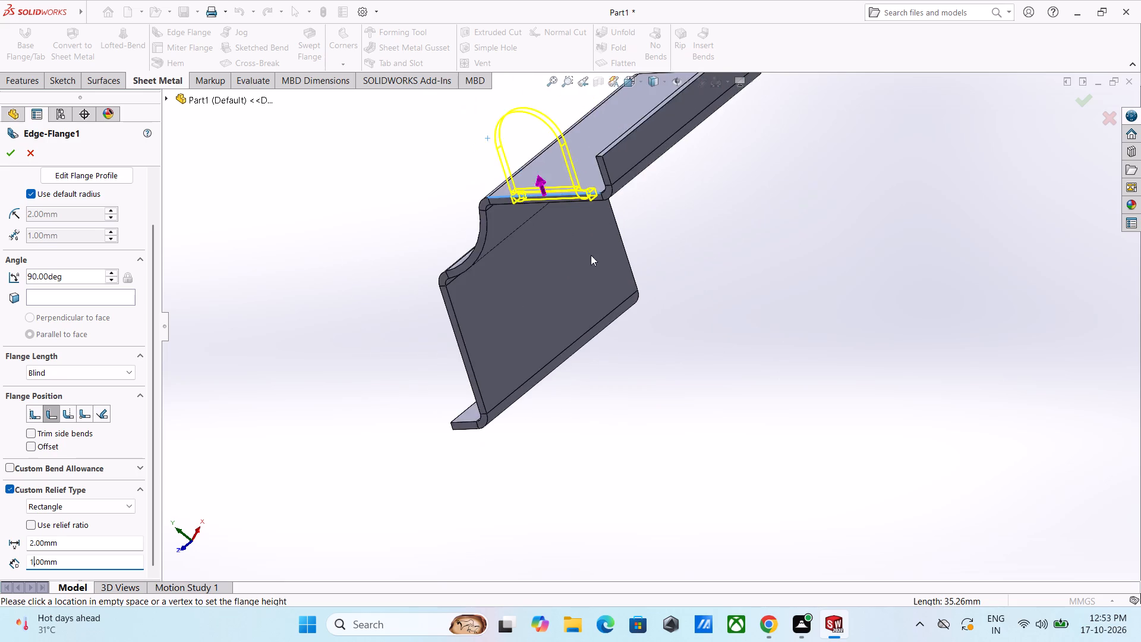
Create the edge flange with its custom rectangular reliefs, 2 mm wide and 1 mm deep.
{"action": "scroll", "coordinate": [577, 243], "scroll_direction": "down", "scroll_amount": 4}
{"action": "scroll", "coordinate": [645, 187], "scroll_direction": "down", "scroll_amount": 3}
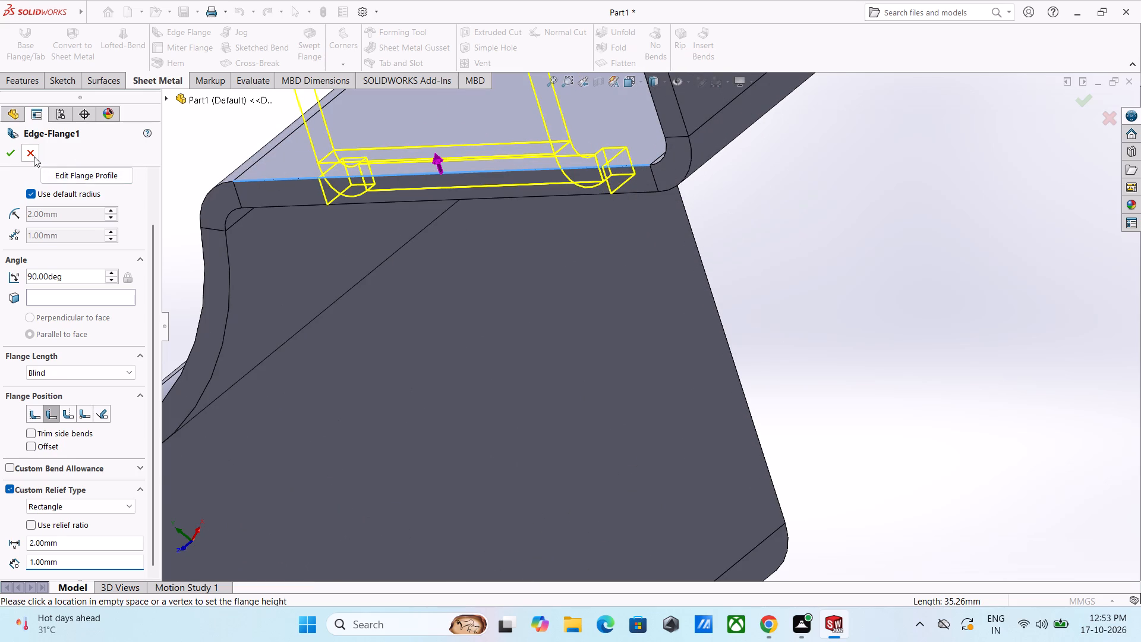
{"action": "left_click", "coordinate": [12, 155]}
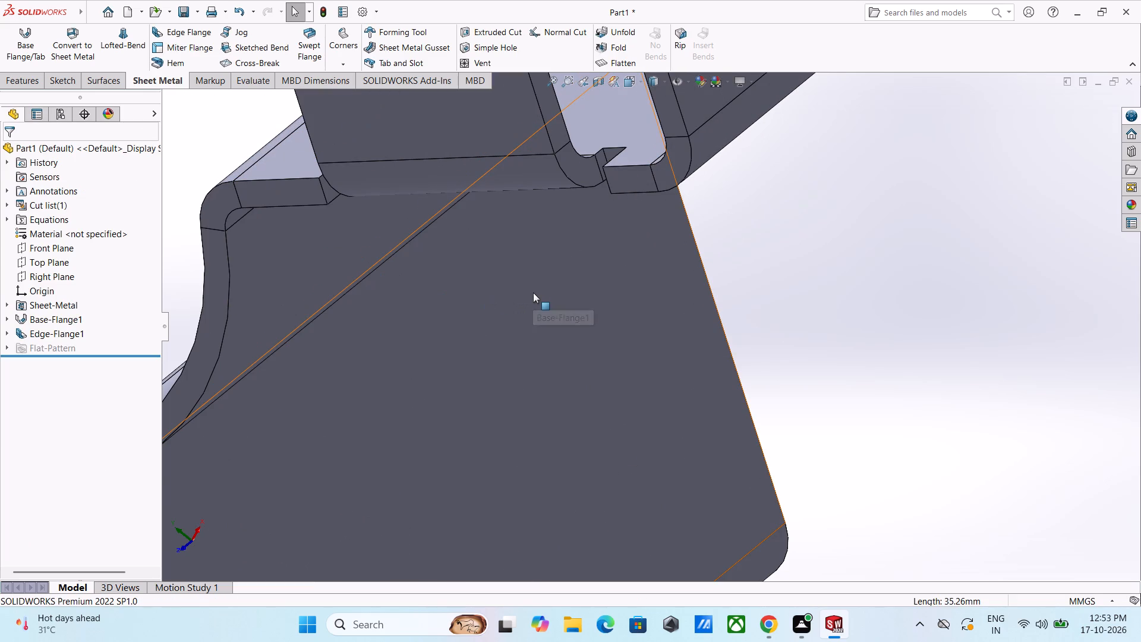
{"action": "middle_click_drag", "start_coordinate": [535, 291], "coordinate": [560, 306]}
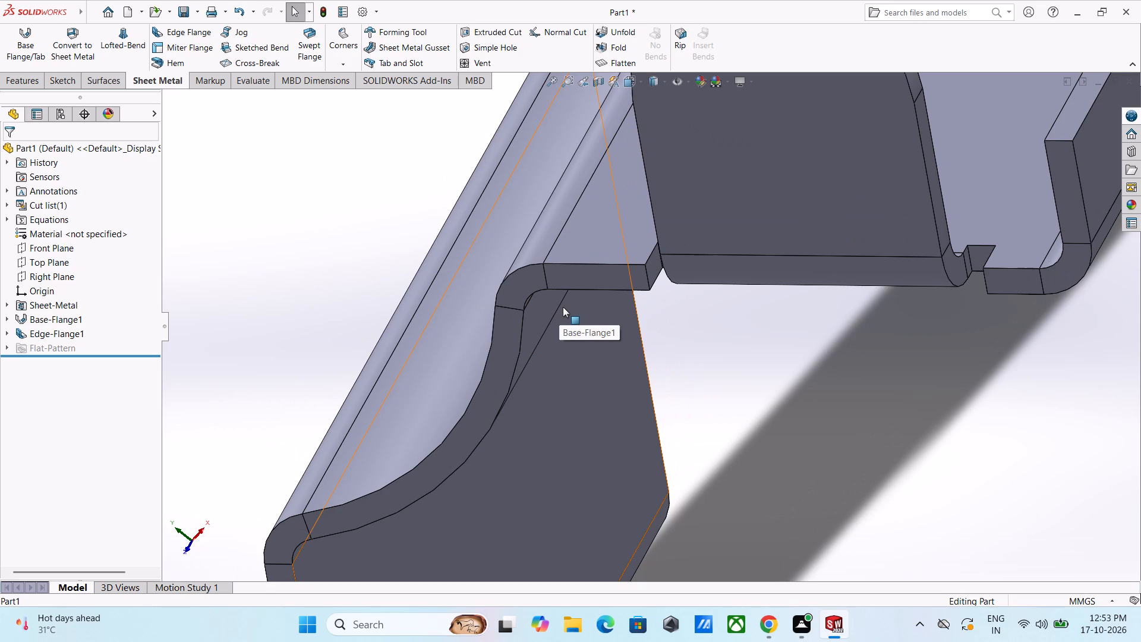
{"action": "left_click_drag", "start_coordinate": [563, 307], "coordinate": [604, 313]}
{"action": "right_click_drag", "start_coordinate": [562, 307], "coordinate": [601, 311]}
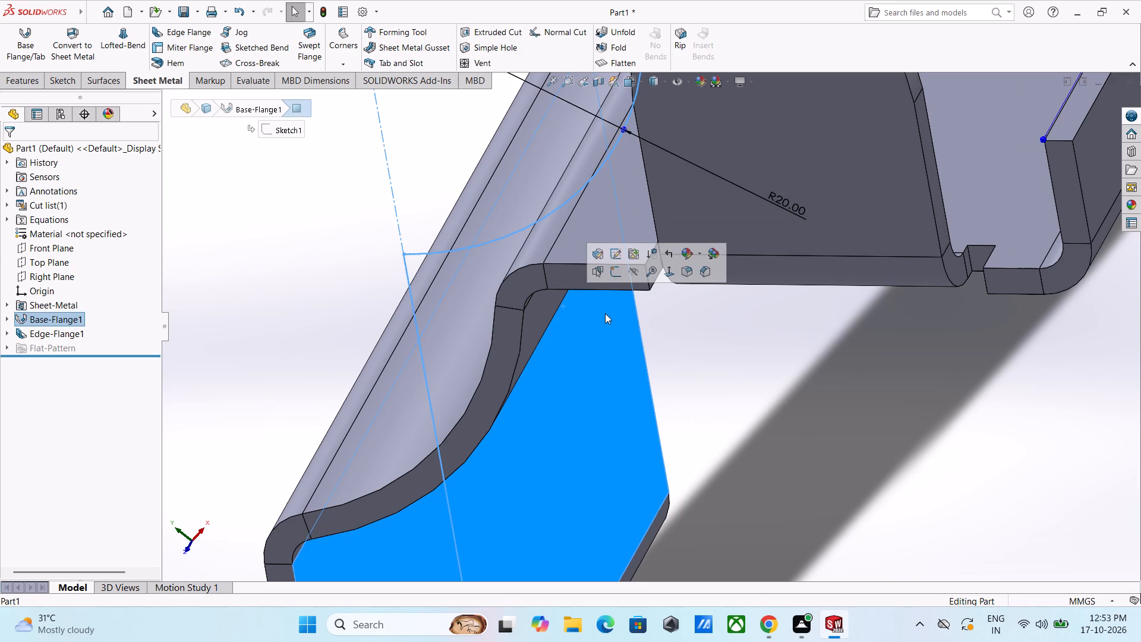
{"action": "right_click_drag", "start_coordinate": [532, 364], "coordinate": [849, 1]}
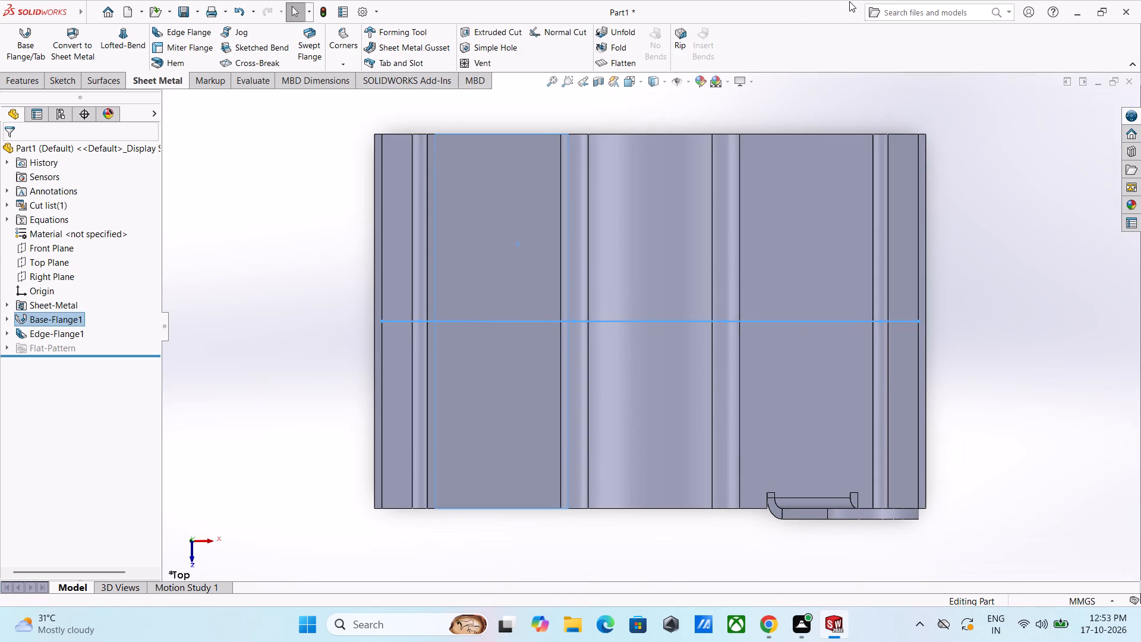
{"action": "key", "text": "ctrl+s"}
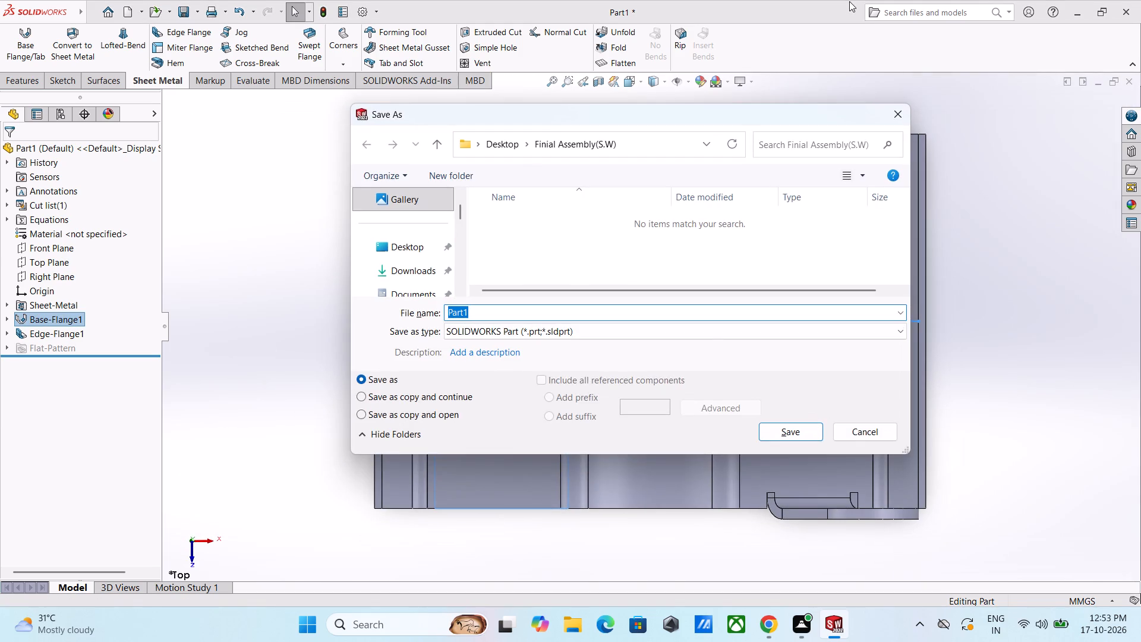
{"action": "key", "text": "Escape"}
Undo the edge flange on the right leg.
{"action": "key", "text": "ctrl+z"}
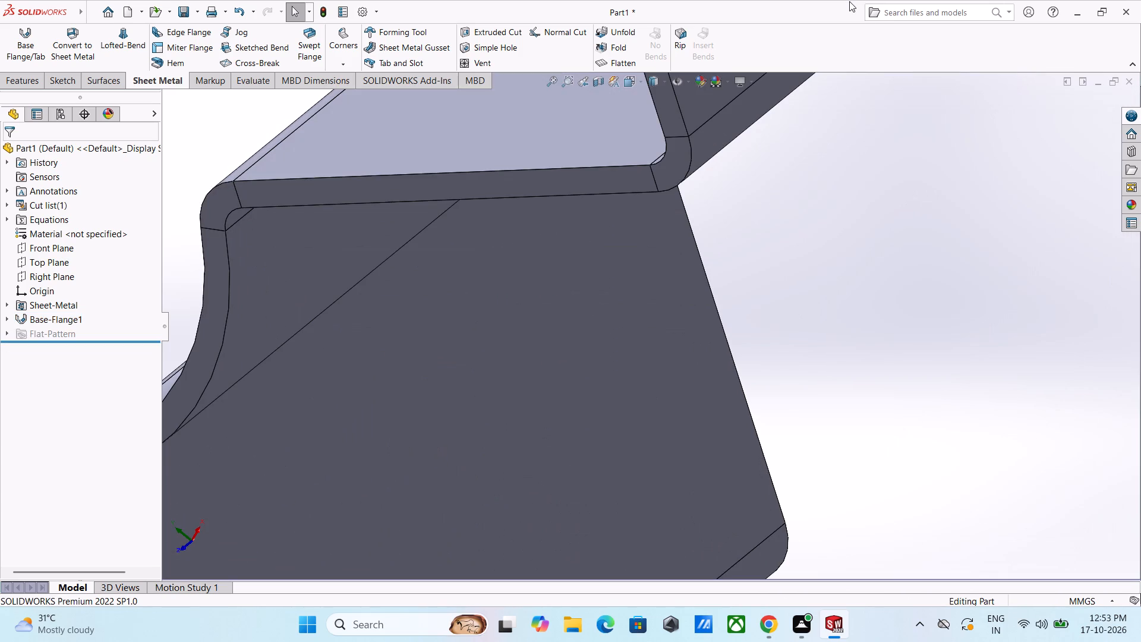
{"action": "scroll", "coordinate": [761, 542], "scroll_direction": "up", "scroll_amount": 4}
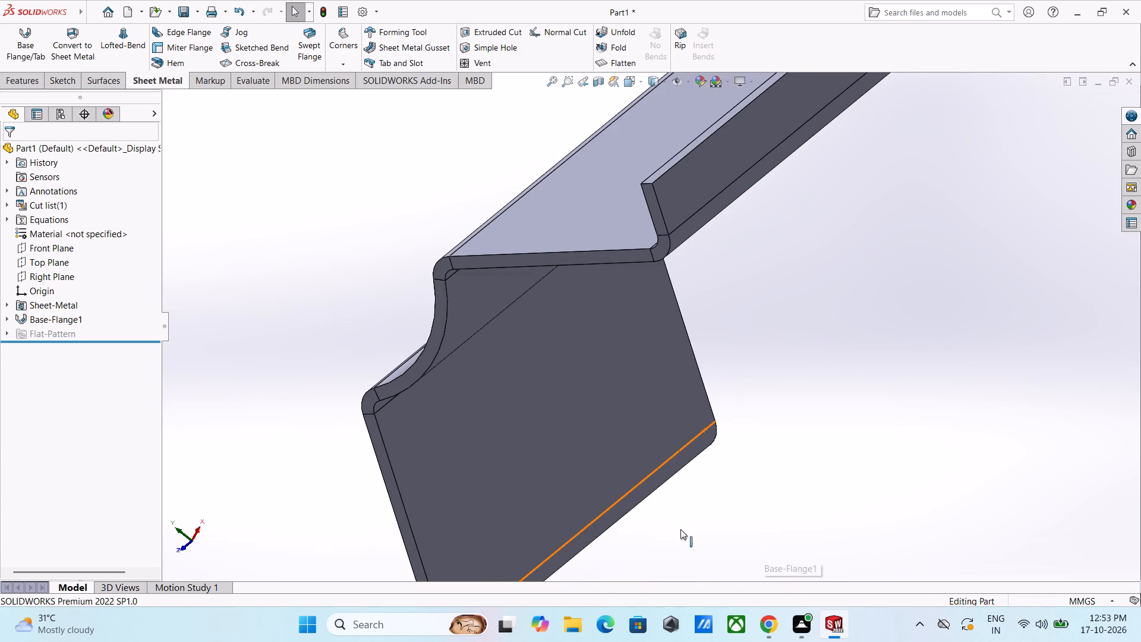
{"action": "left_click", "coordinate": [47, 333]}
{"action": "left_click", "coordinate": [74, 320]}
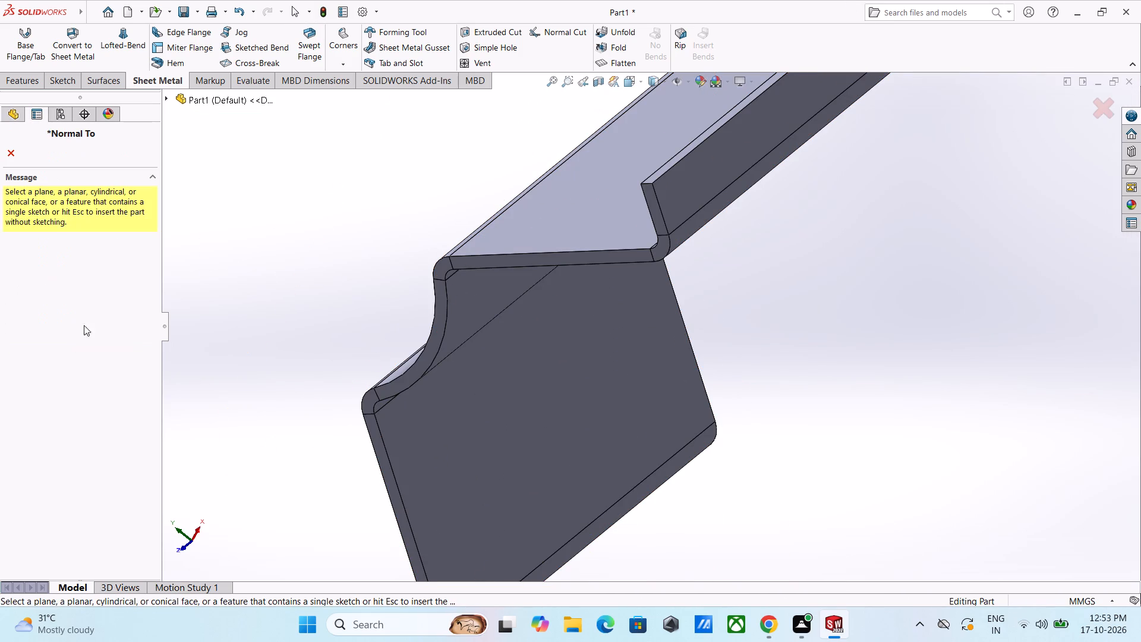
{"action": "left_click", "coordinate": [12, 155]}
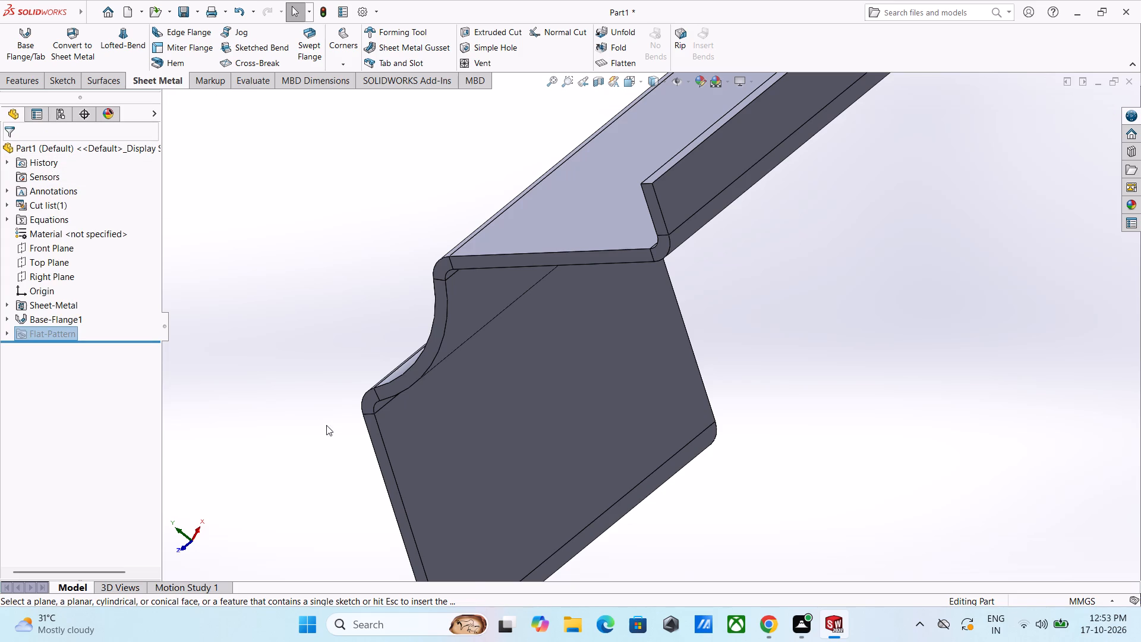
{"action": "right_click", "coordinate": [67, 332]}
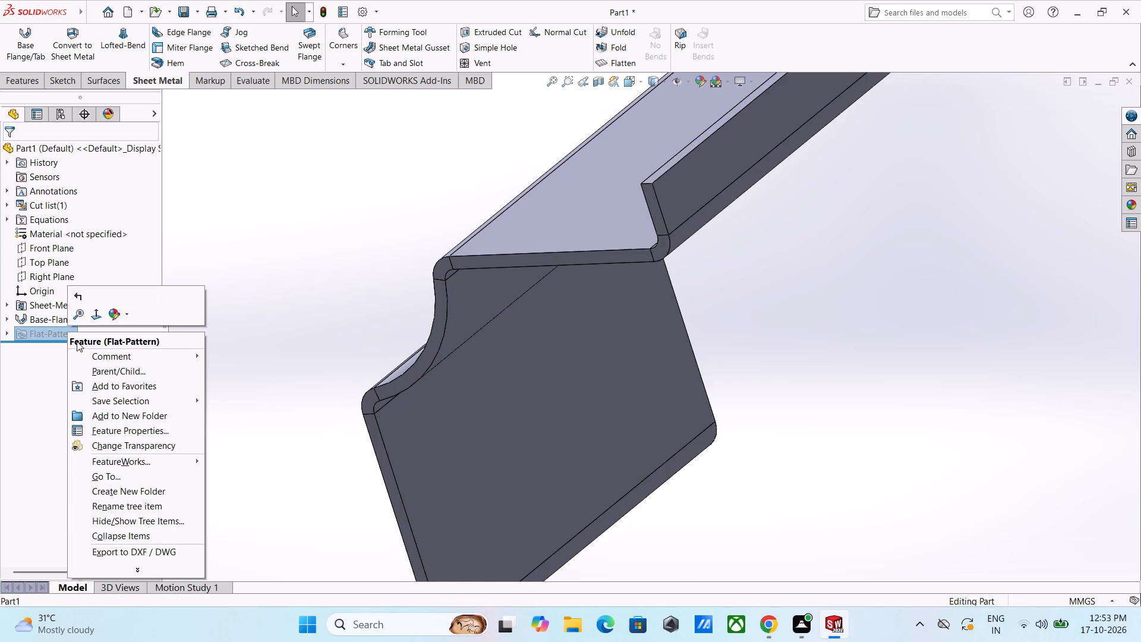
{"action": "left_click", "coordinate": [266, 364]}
Undo the base flange, going back to its profile sketch.
{"action": "key", "text": "ctrl+z"}
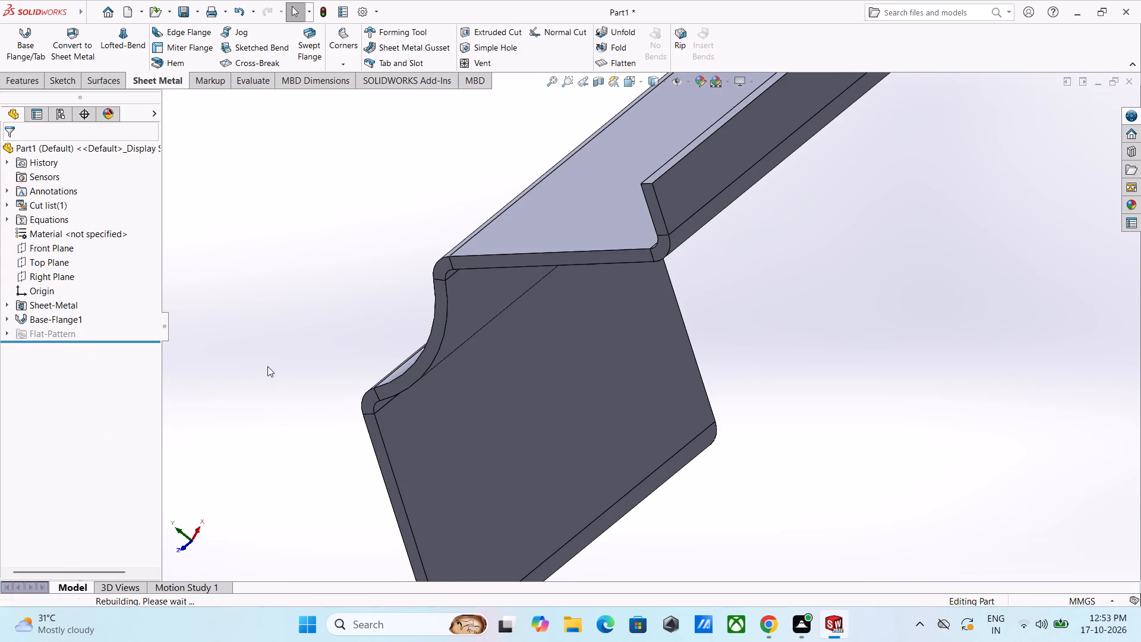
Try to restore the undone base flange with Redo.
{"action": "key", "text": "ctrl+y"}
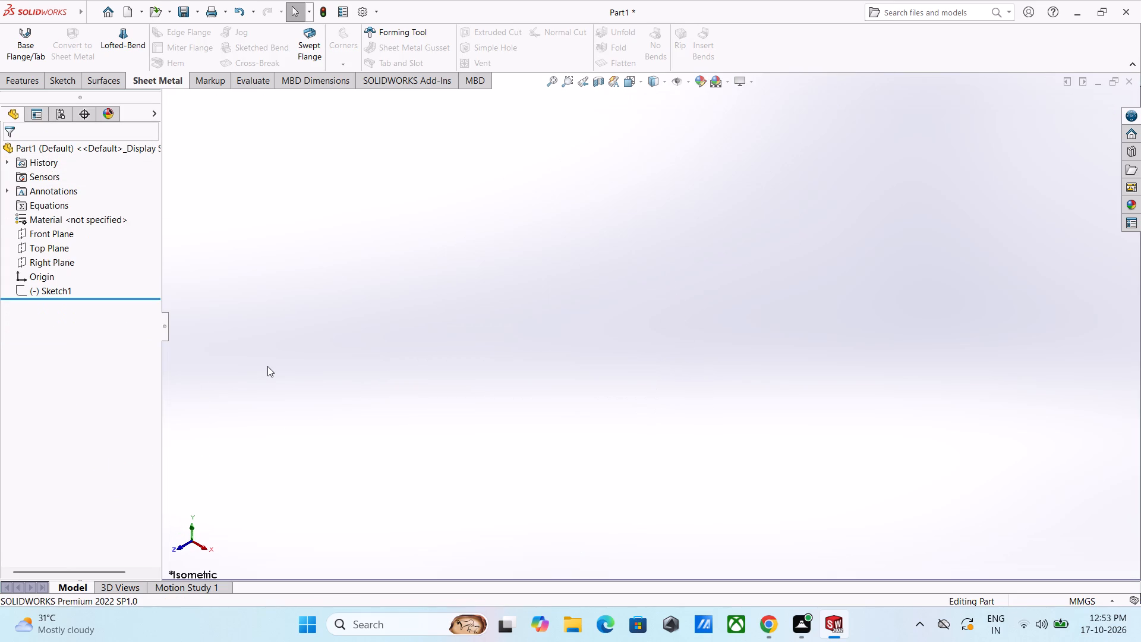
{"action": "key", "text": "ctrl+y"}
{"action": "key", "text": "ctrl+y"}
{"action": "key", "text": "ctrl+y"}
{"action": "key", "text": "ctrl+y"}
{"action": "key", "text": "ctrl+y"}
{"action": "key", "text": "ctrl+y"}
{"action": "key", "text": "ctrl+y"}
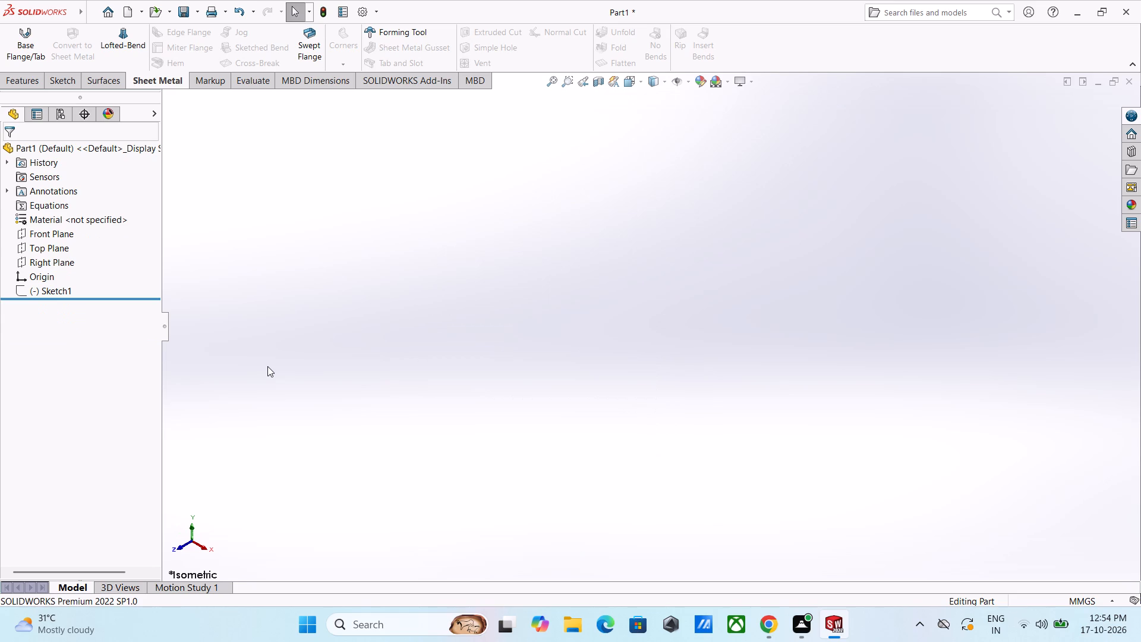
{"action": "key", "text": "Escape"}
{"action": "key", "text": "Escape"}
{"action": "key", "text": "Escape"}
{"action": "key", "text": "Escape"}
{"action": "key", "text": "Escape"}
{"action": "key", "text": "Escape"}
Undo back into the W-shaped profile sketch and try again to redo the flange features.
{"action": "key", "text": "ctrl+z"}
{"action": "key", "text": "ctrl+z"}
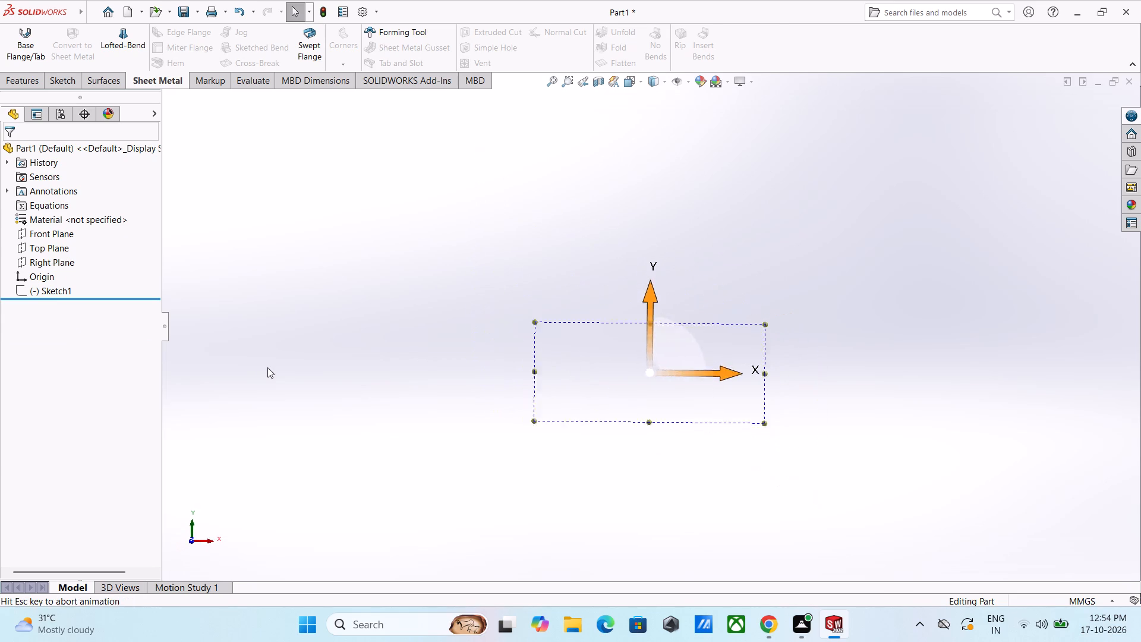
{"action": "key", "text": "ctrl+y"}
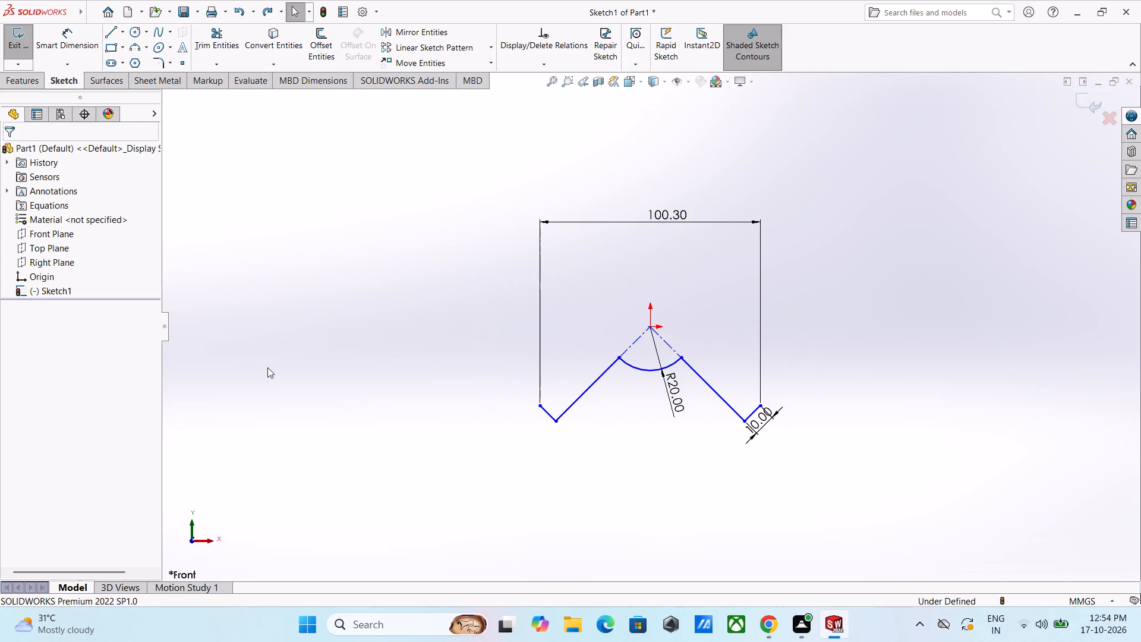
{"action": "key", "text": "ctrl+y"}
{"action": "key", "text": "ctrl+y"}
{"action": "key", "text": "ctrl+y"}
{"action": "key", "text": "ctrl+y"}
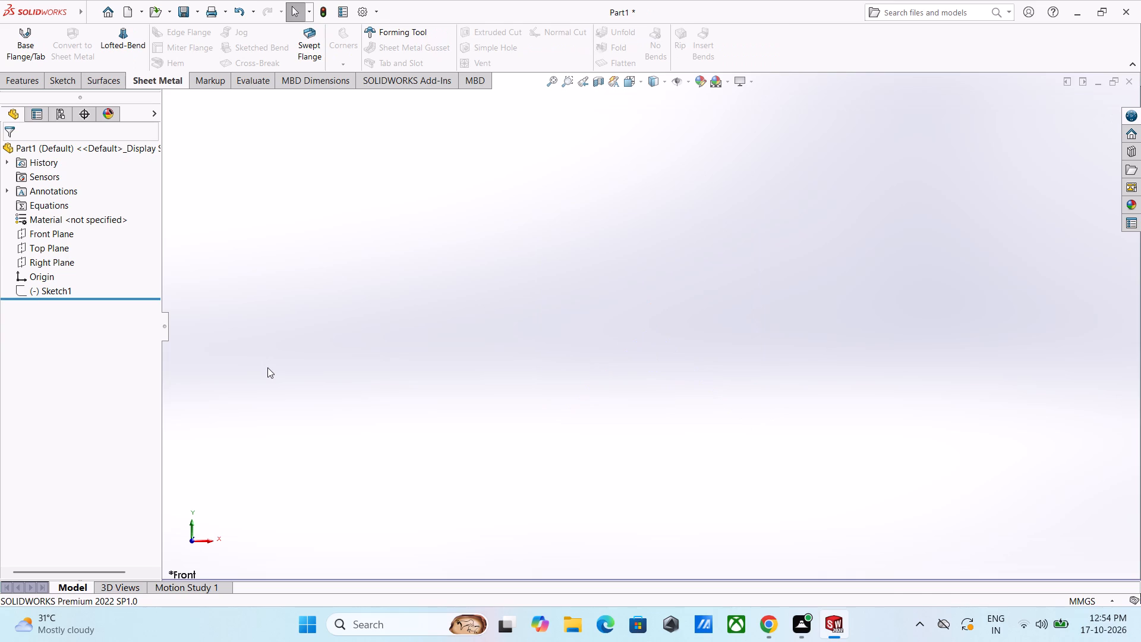
Undo the last sketch exit to reopen the W-shaped profile sketch, Sketch1, for editing.
{"action": "key", "text": "ctrl+z"}
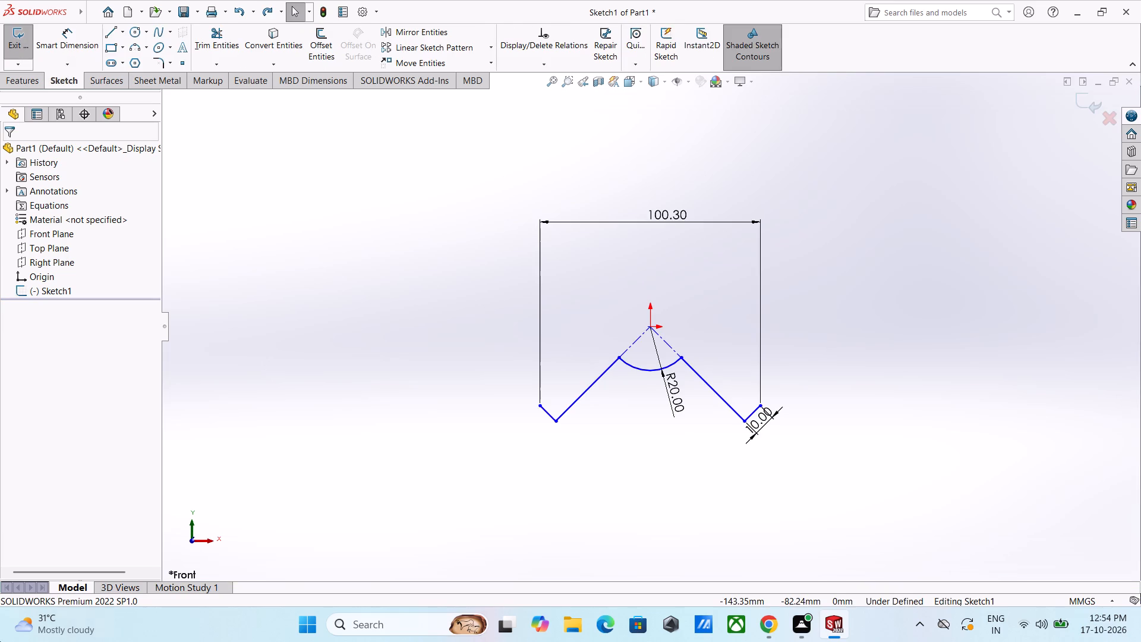
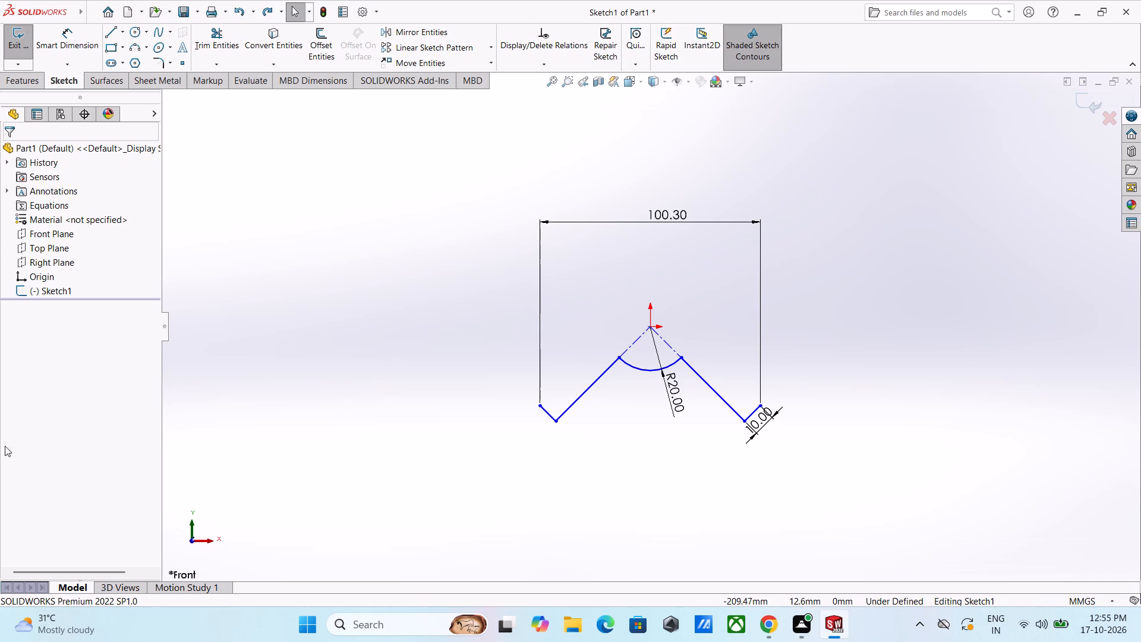
Start a Base Flange from the W-shaped profile sketch and open its blind Direction 1 depth for editing.
{"action": "left_click", "coordinate": [145, 86]}
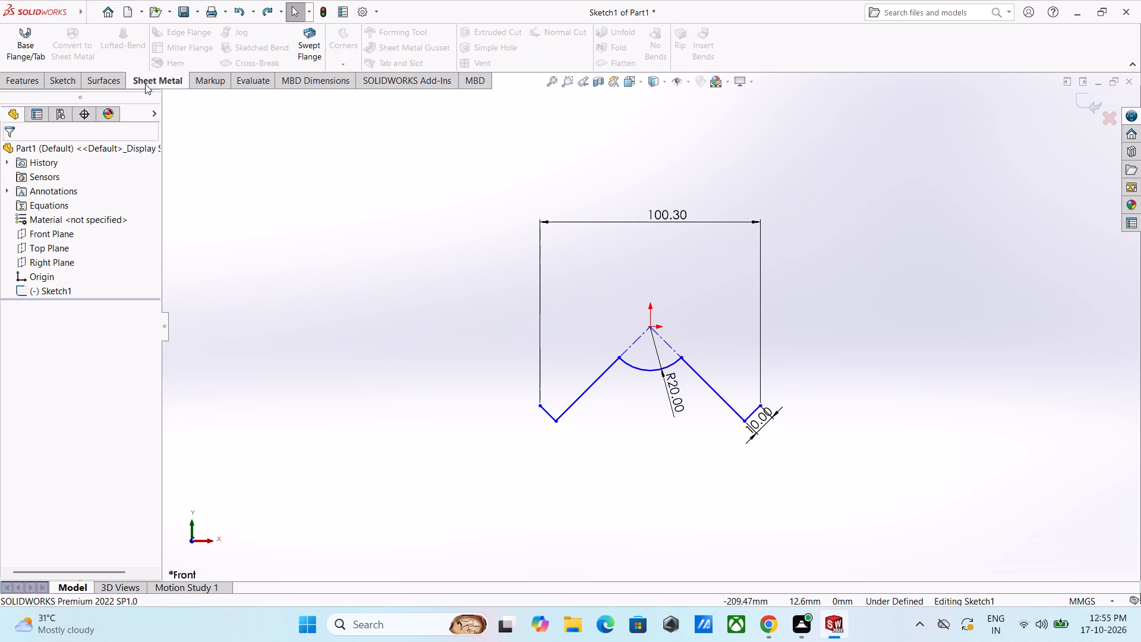
{"action": "left_click", "coordinate": [16, 45]}
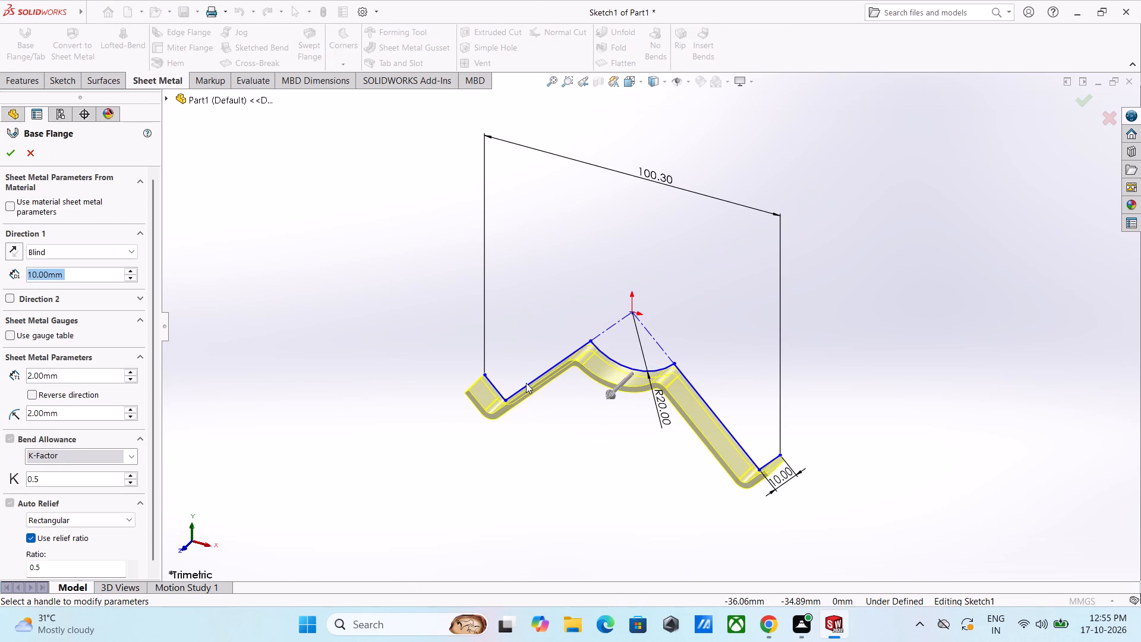
{"action": "left_click", "coordinate": [527, 385]}
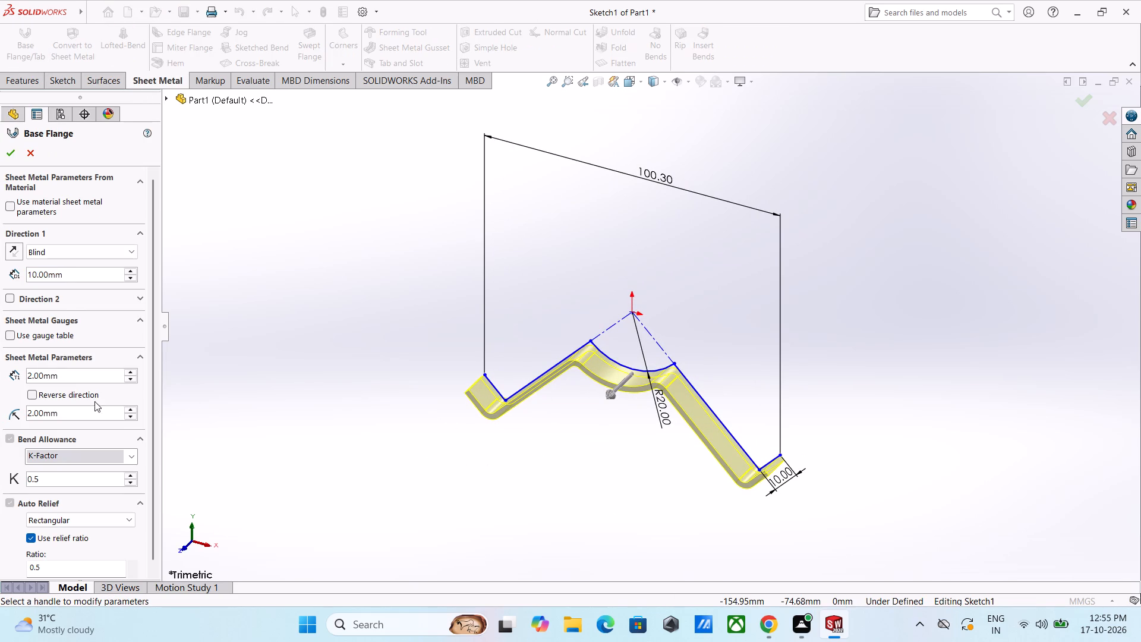
{"action": "double_click", "coordinate": [74, 275]}
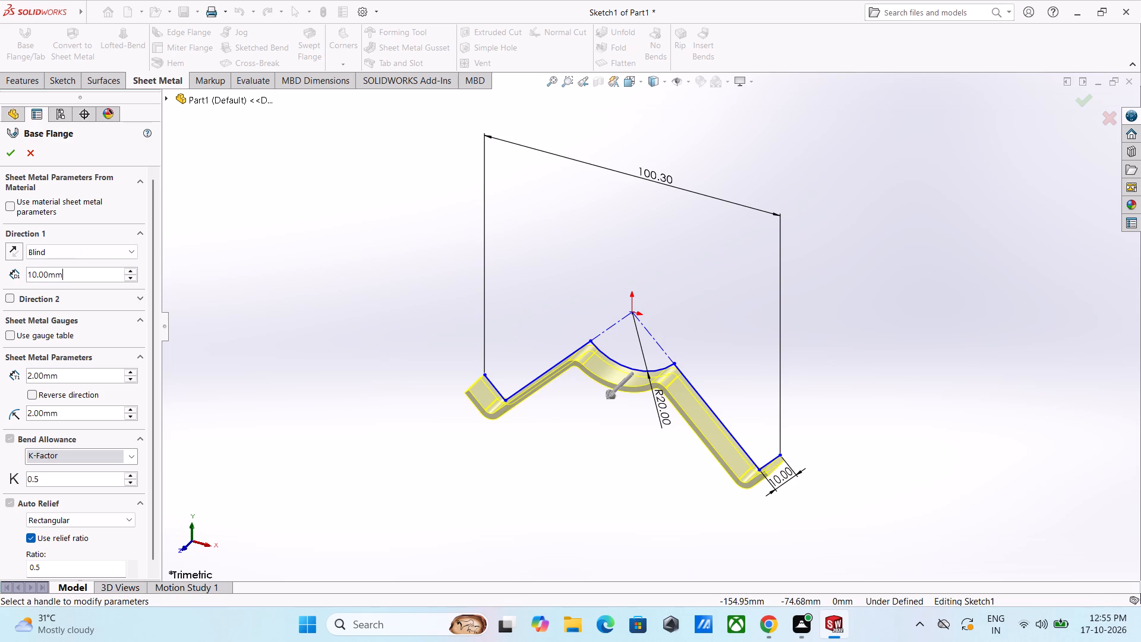
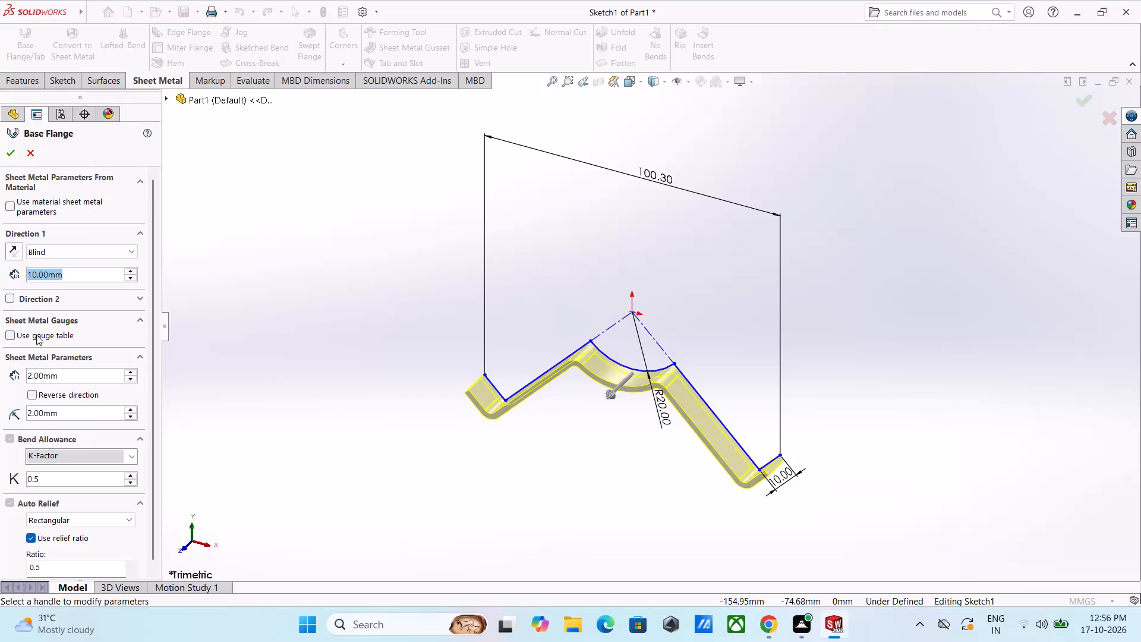
Create the base flange from the W-shaped profile with a Mid Plane extent and a depth of 70 mm.
{"action": "left_click", "coordinate": [64, 253]}
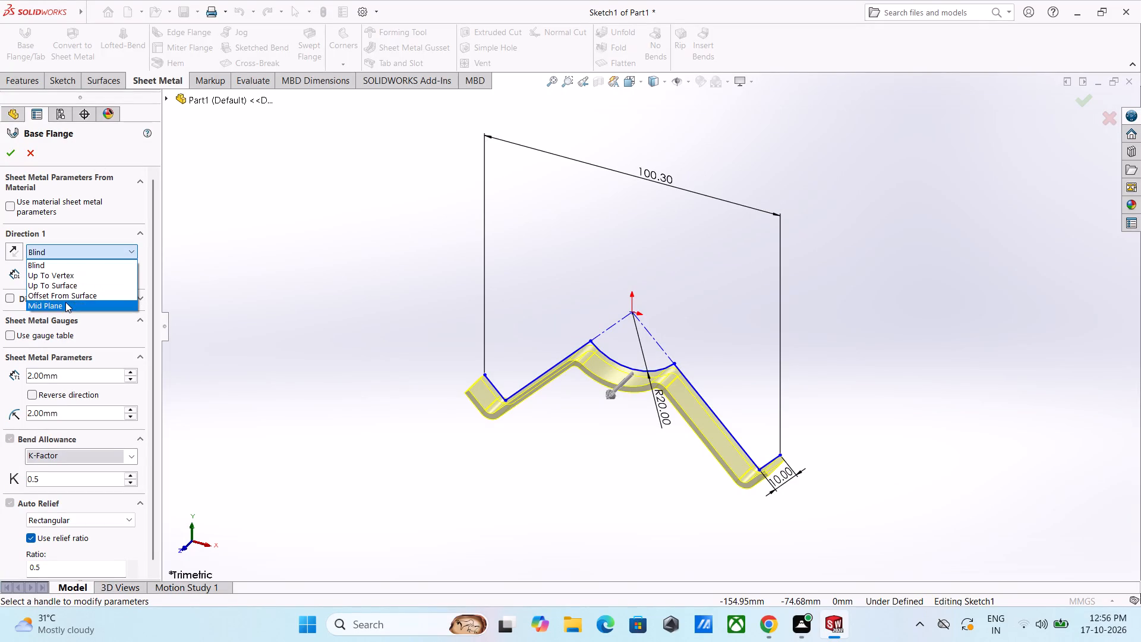
{"action": "left_click", "coordinate": [259, 232]}
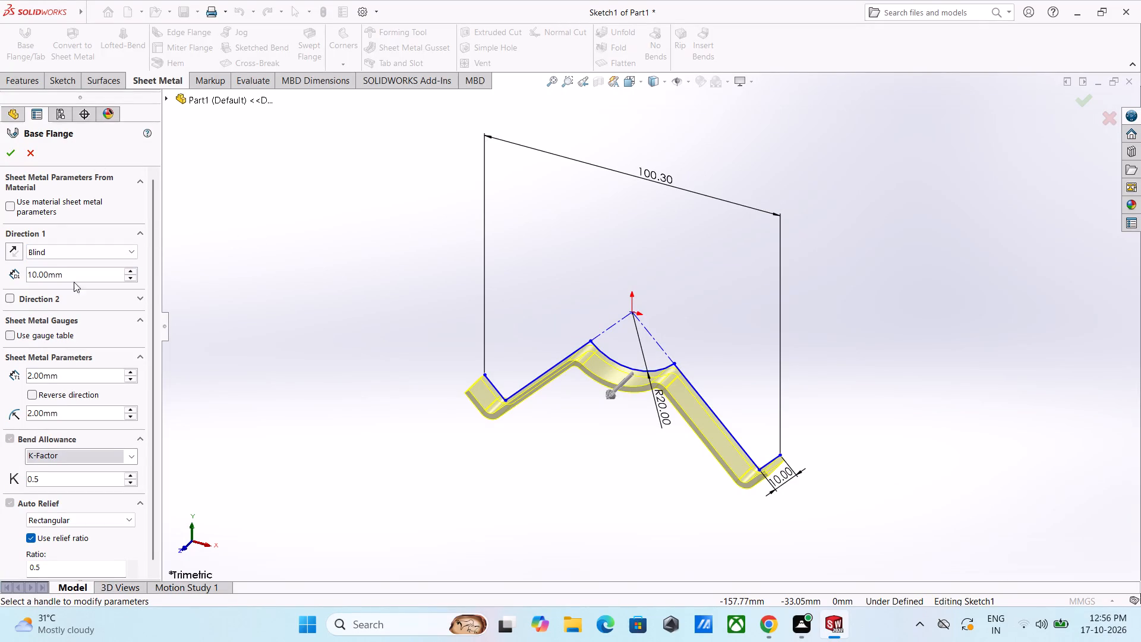
{"action": "left_click", "coordinate": [57, 256]}
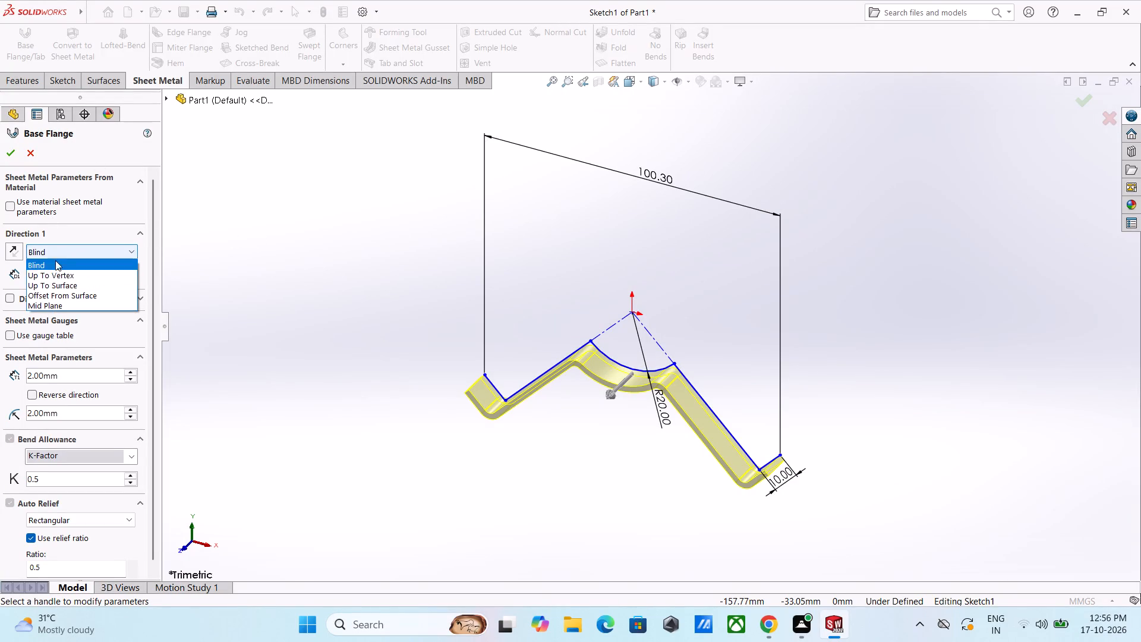
{"action": "left_click", "coordinate": [60, 304]}
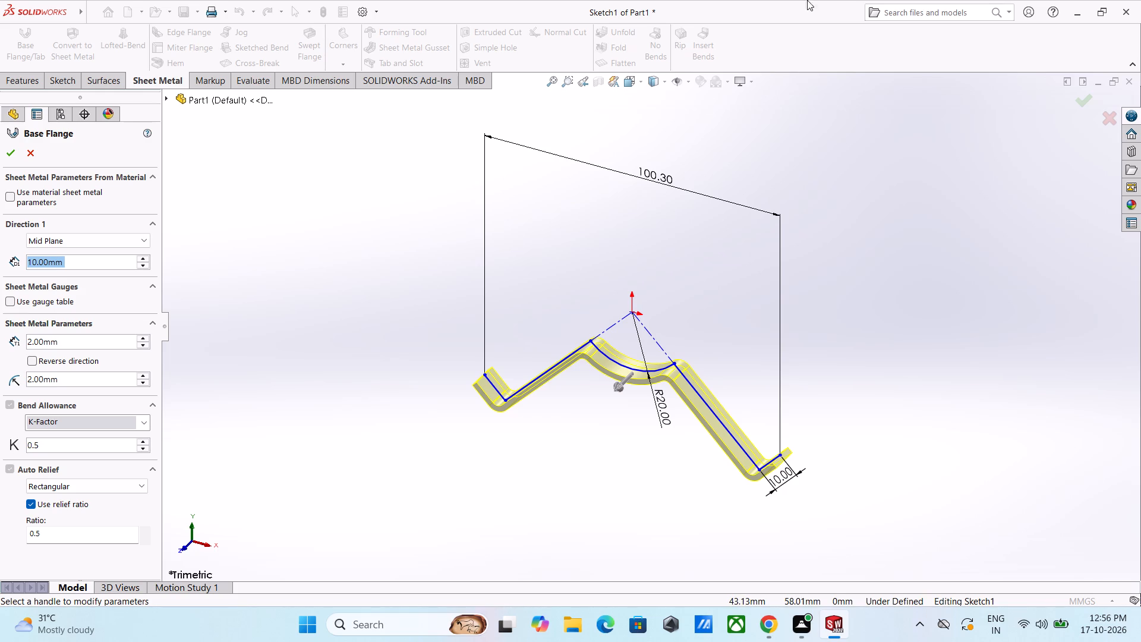
{"action": "triple_click", "coordinate": [79, 265]}
{"action": "double_click", "coordinate": [80, 265]}
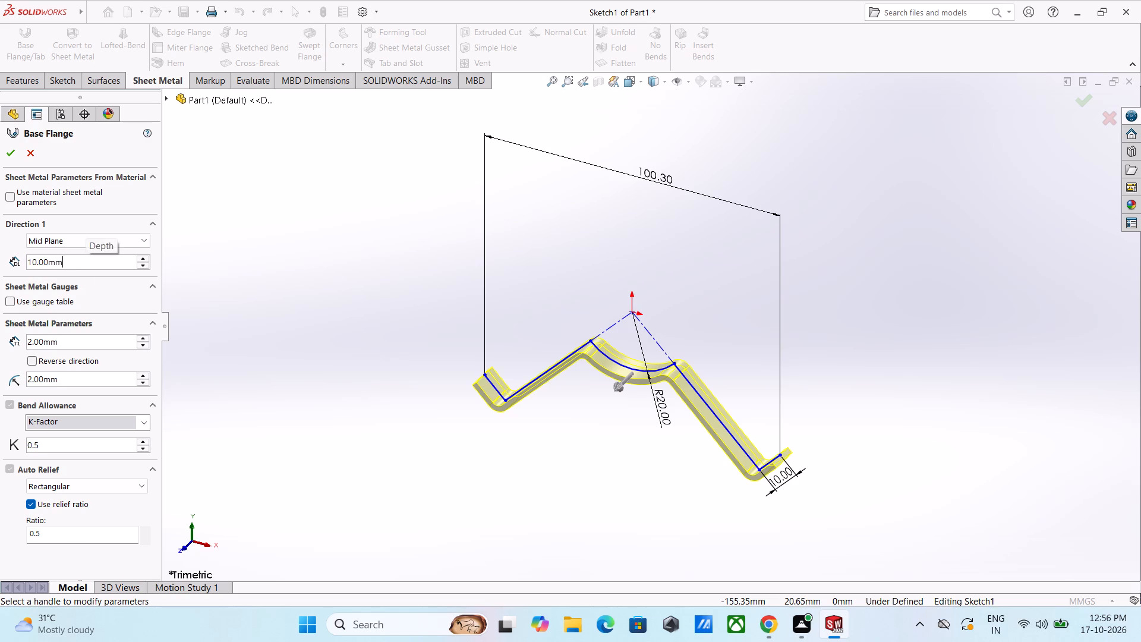
{"action": "left_click", "coordinate": [83, 270]}
{"action": "double_click", "coordinate": [81, 268]}
{"action": "type", "text": "70"}
{"action": "key", "text": "Return"}
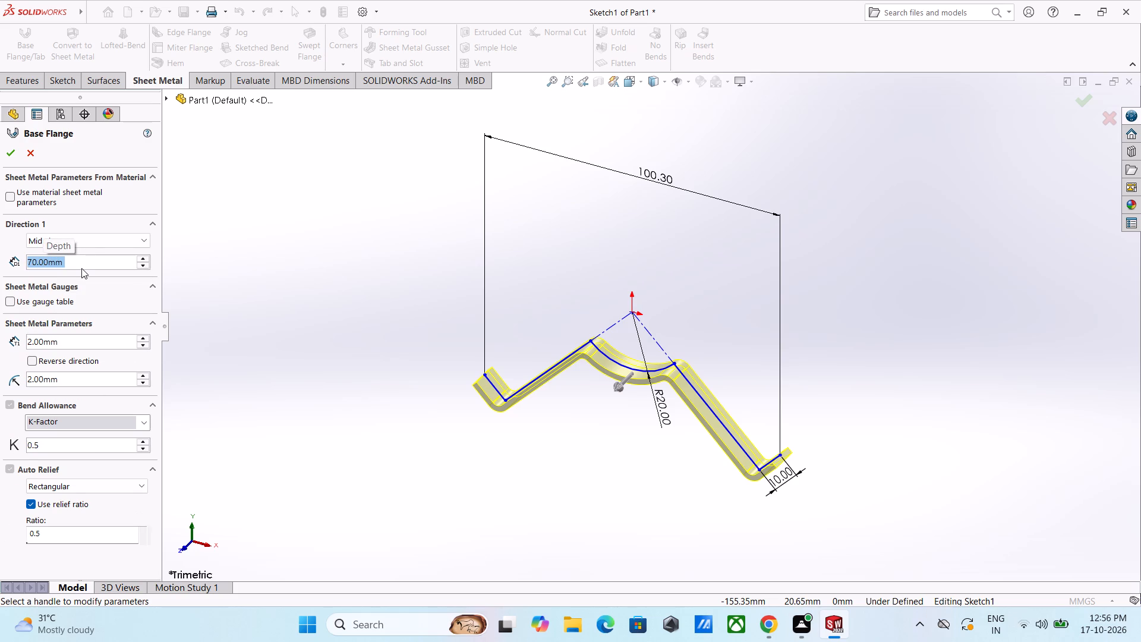
{"action": "left_click", "coordinate": [14, 154]}
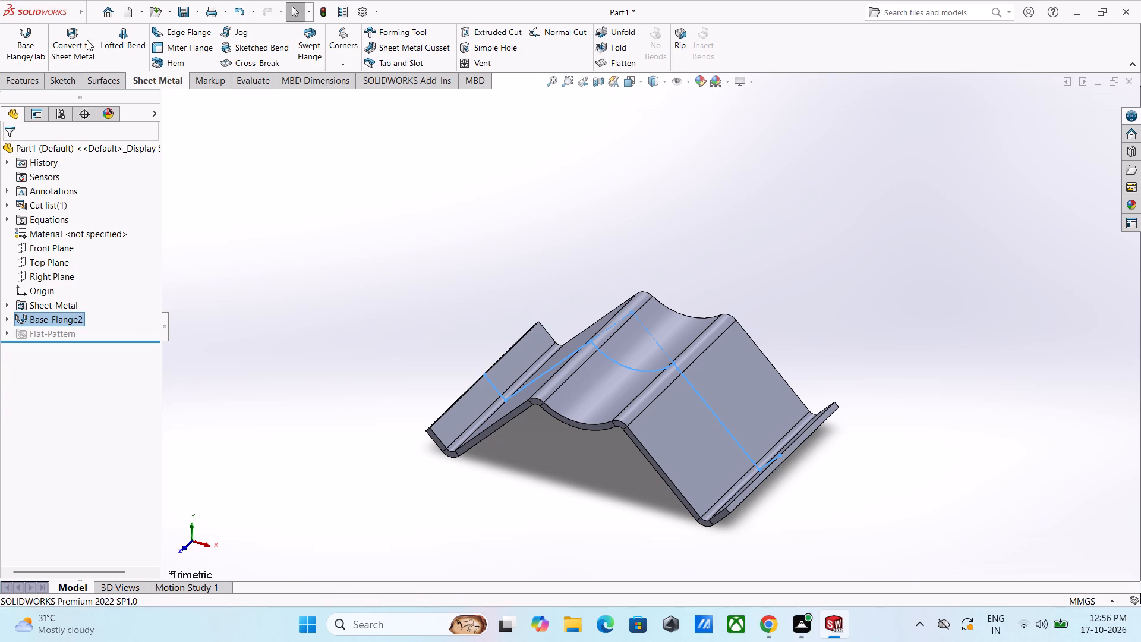
Start an Edge Flange on the front end edge of the long sloping wall, set to a 24 mm length.
{"action": "left_click", "coordinate": [164, 29]}
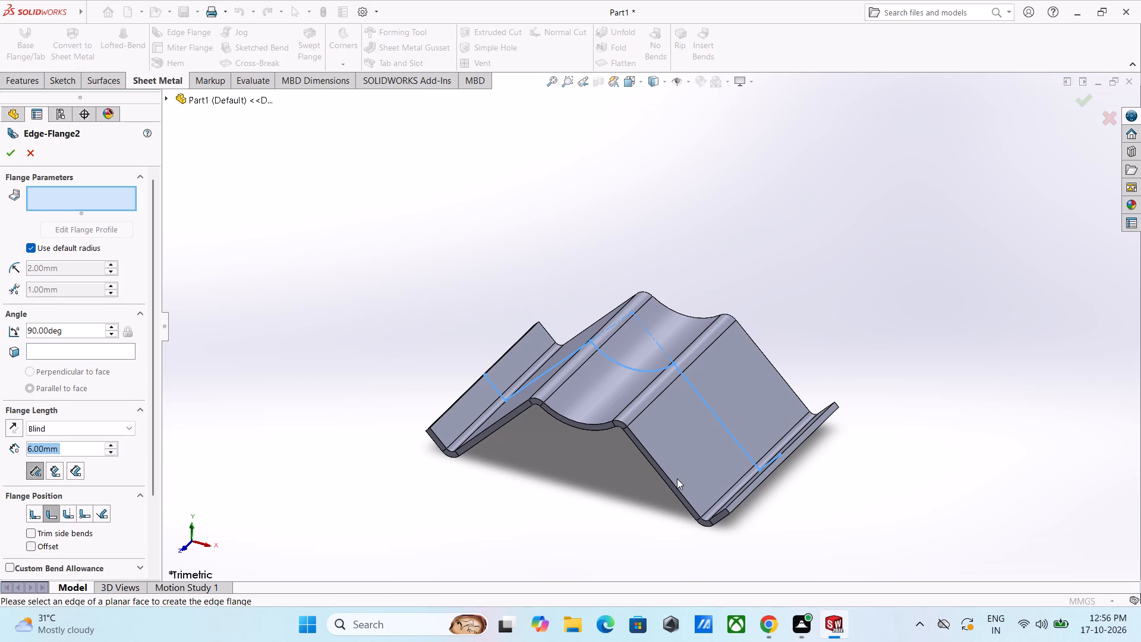
{"action": "left_click", "coordinate": [672, 484]}
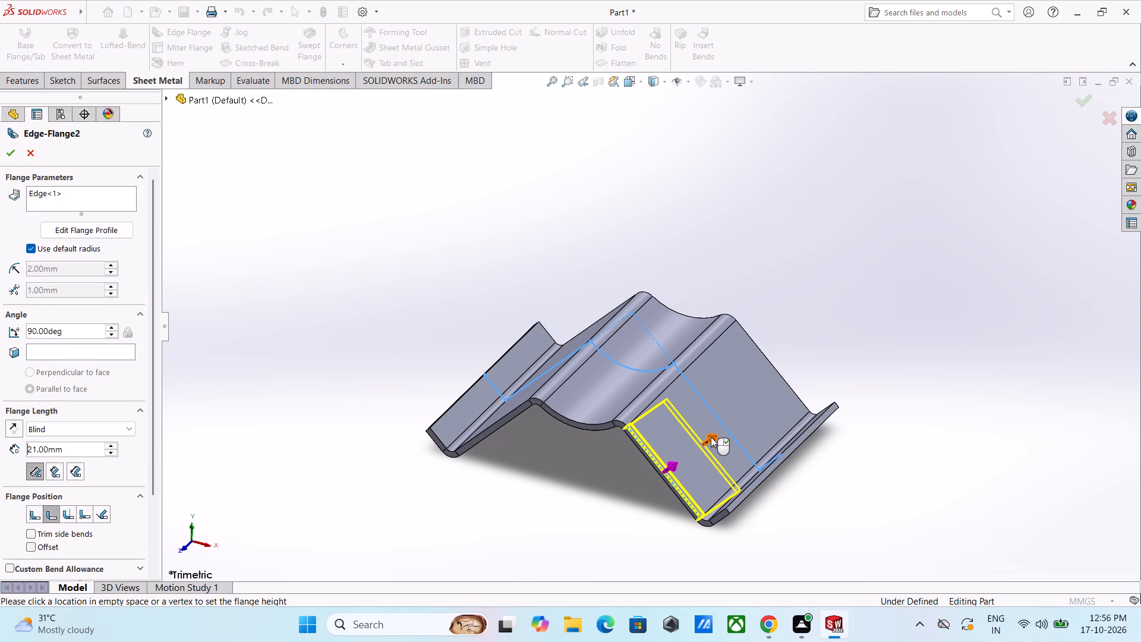
{"action": "left_click", "coordinate": [713, 435]}
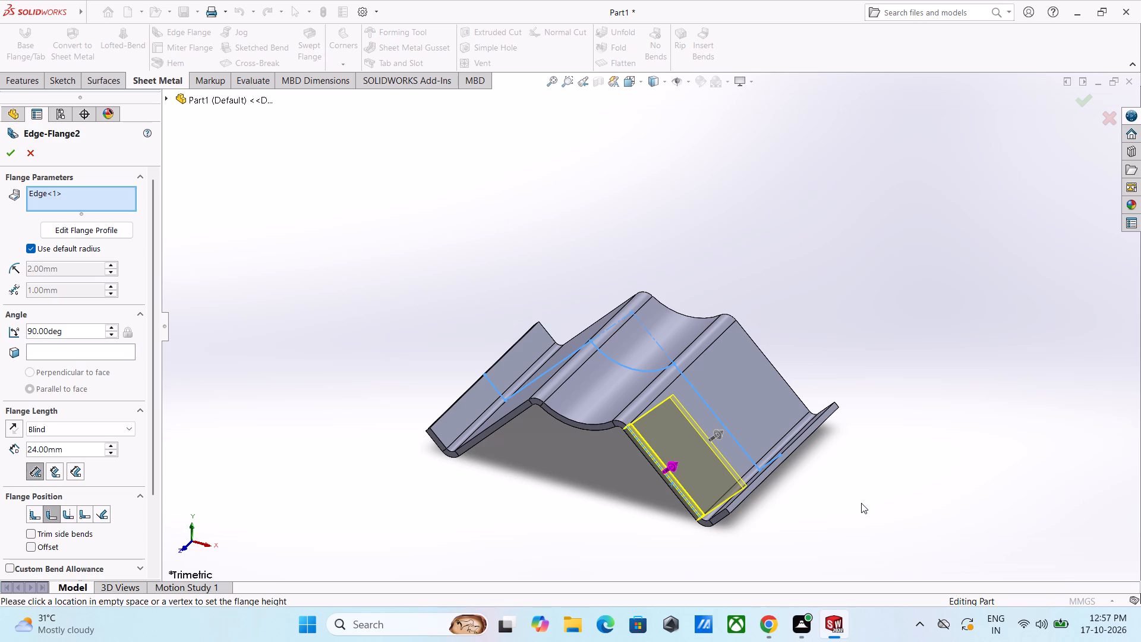
Open the edge flange's profile for editing and pull both side lines inward, narrowing the rectangle to about 21 mm.
{"action": "middle_click_drag", "start_coordinate": [862, 503], "coordinate": [789, 435]}
{"action": "left_click", "coordinate": [544, 286]}
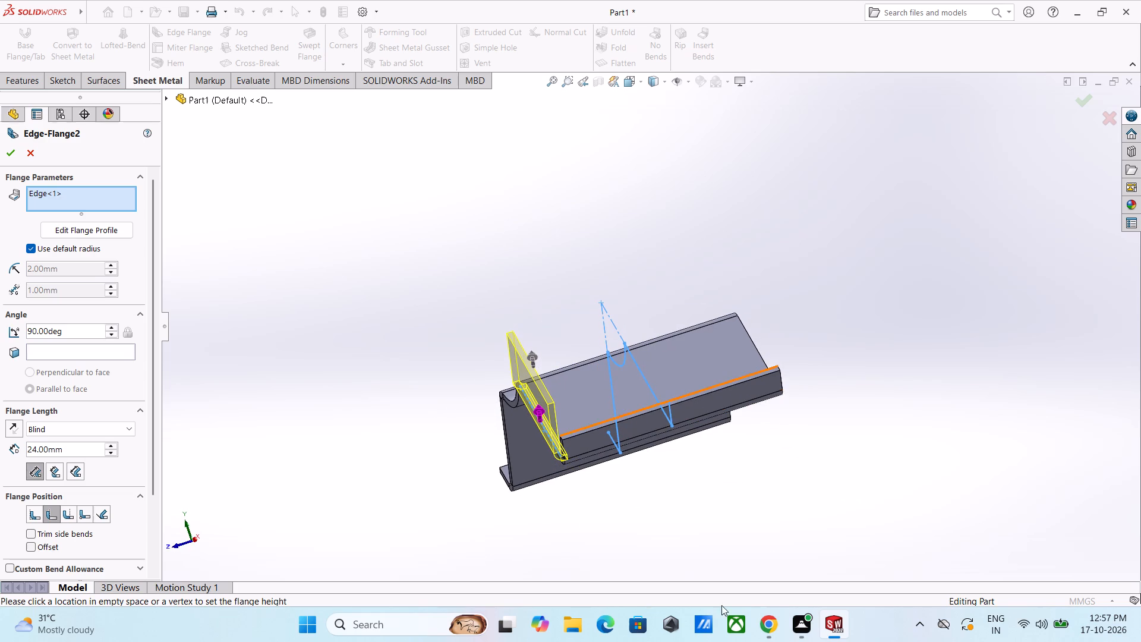
{"action": "left_click", "coordinate": [690, 517]}
{"action": "middle_click_drag", "start_coordinate": [592, 539], "coordinate": [603, 442]}
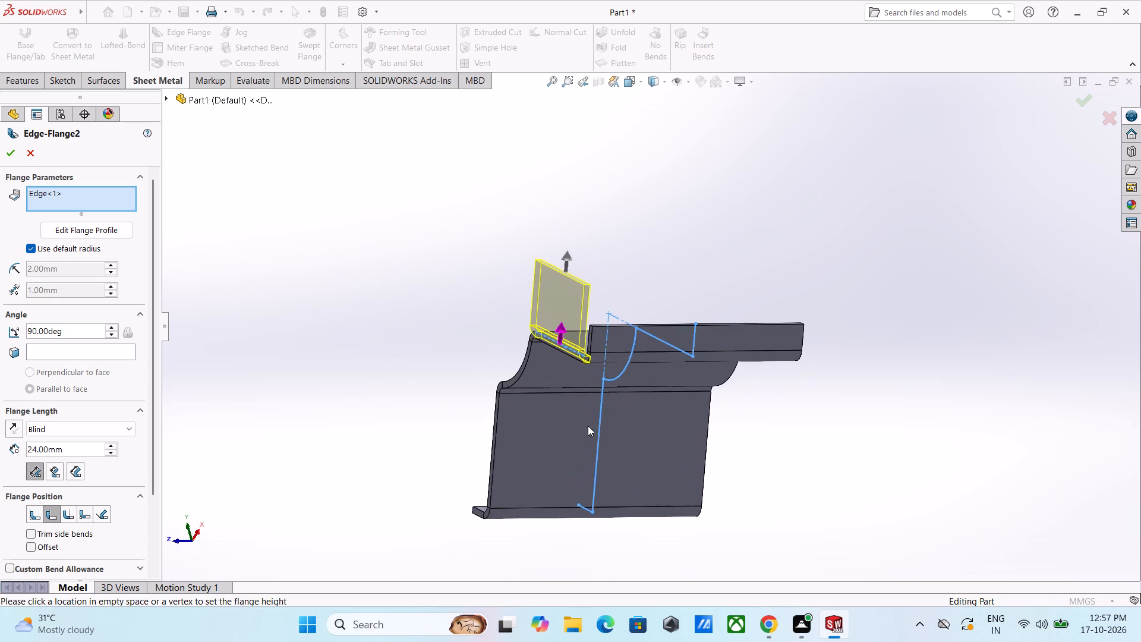
{"action": "scroll", "coordinate": [573, 409], "scroll_direction": "down", "scroll_amount": 5}
{"action": "middle_click_drag", "start_coordinate": [569, 351], "coordinate": [539, 345]}
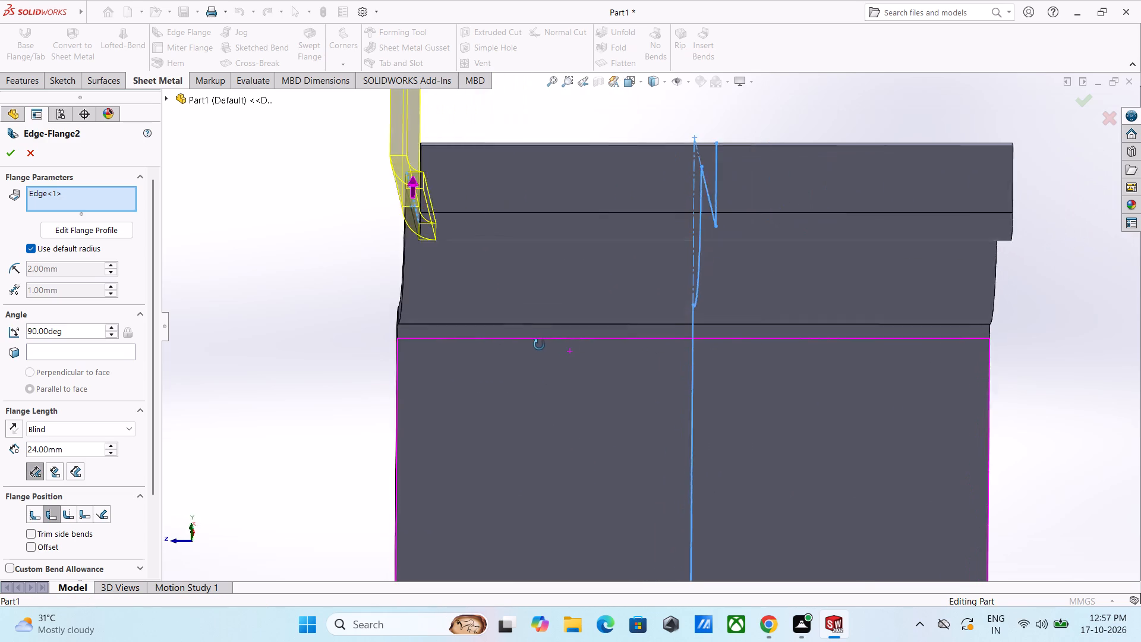
{"action": "middle_click_drag", "start_coordinate": [539, 345], "coordinate": [667, 372]}
{"action": "middle_click_drag", "start_coordinate": [694, 396], "coordinate": [703, 408]}
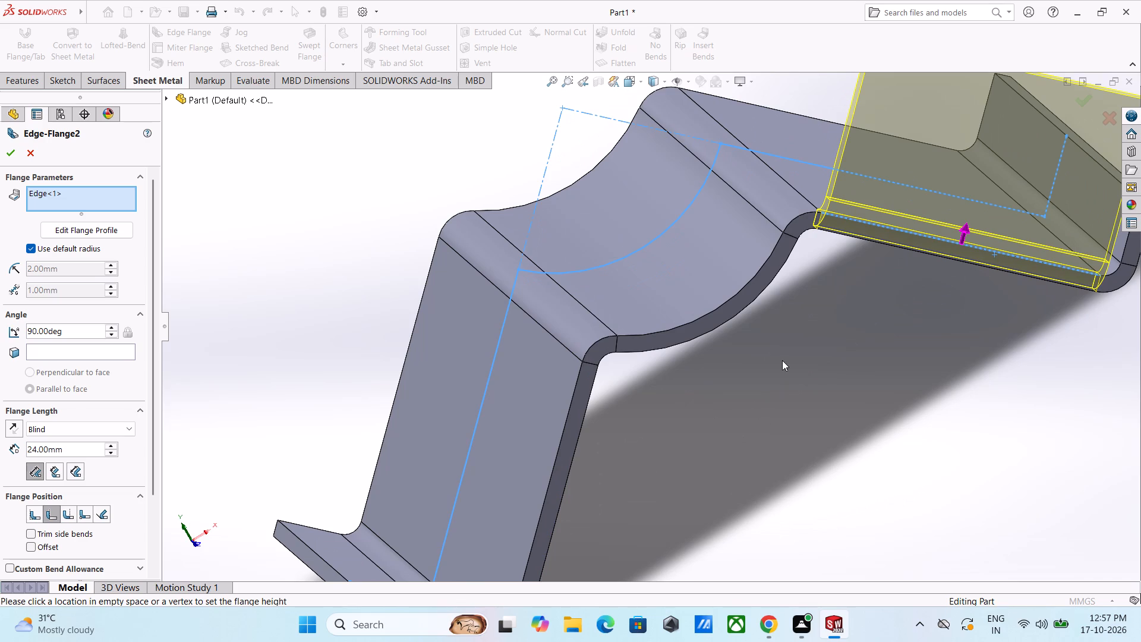
{"action": "middle_click_drag", "start_coordinate": [795, 378], "coordinate": [830, 405]}
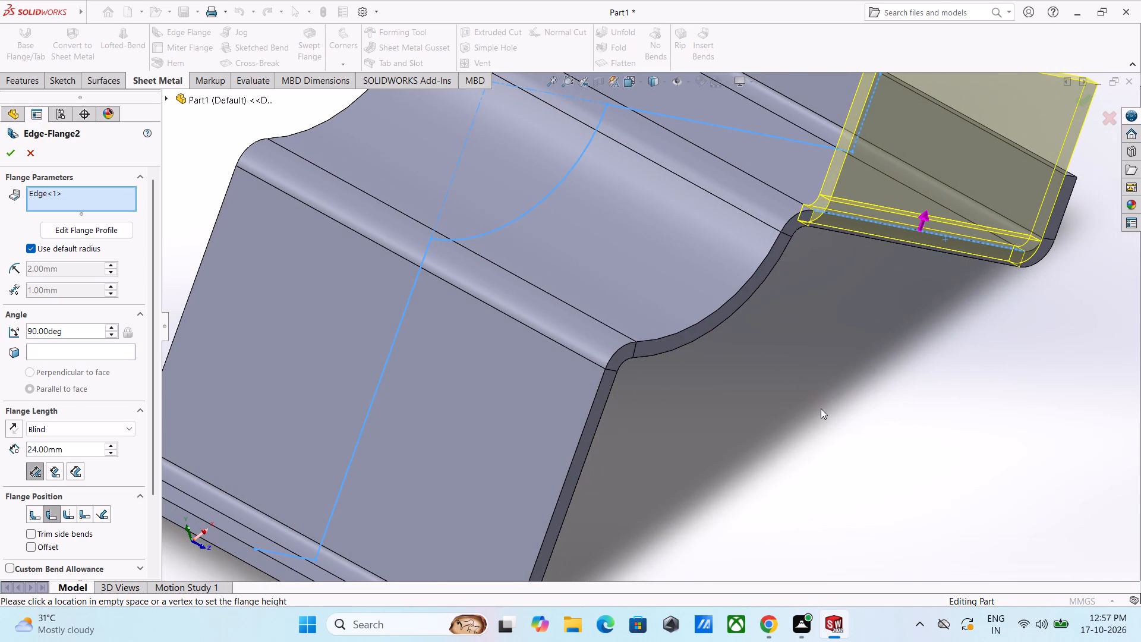
{"action": "middle_click_drag", "start_coordinate": [821, 409], "coordinate": [760, 402]}
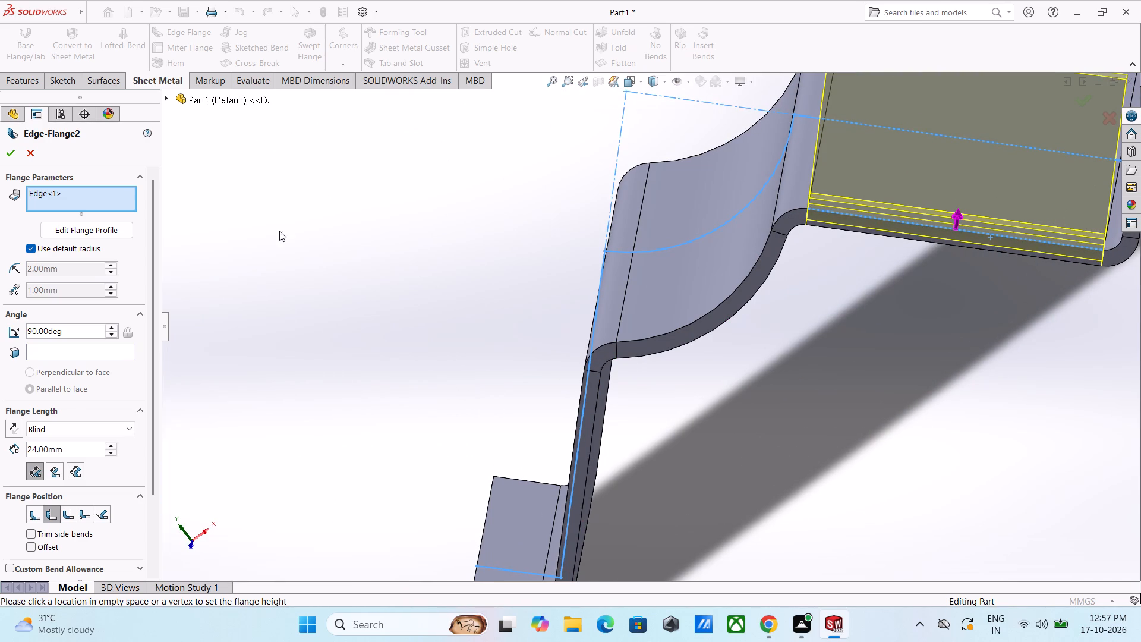
{"action": "left_click", "coordinate": [117, 234]}
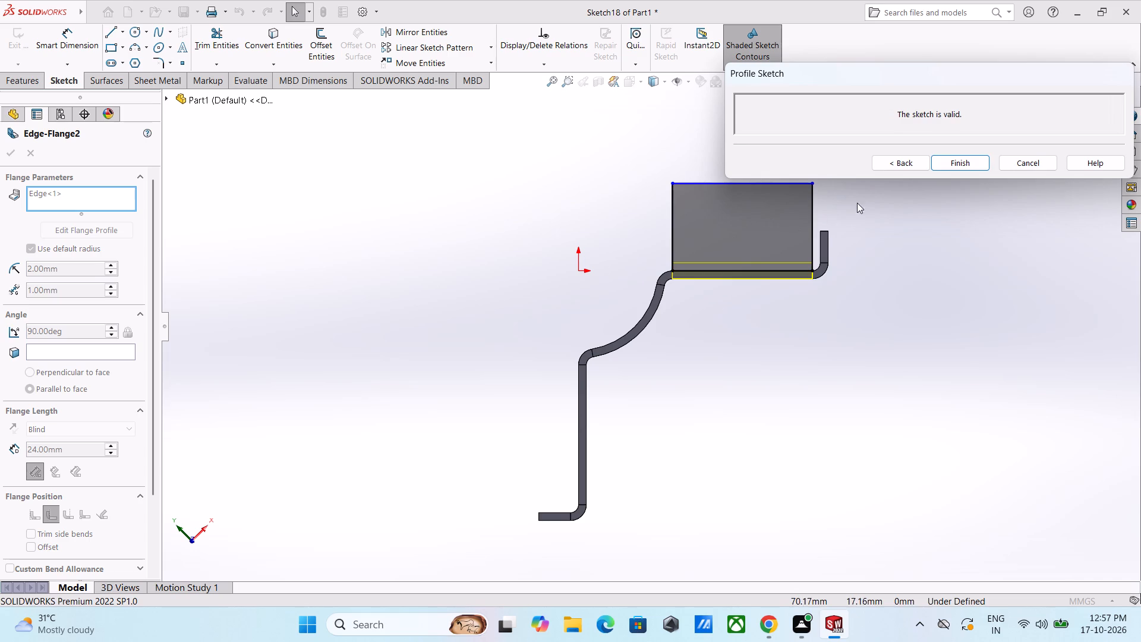
{"action": "left_click_drag", "start_coordinate": [812, 215], "coordinate": [782, 224]}
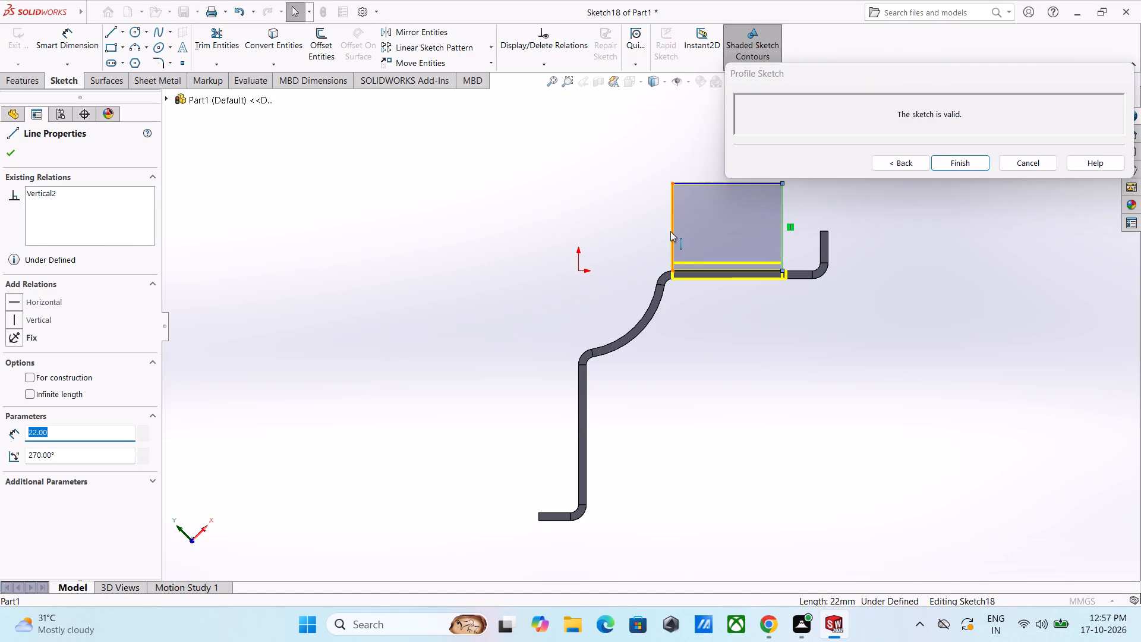
{"action": "left_click_drag", "start_coordinate": [670, 232], "coordinate": [698, 232]}
{"action": "left_click", "coordinate": [852, 410]}
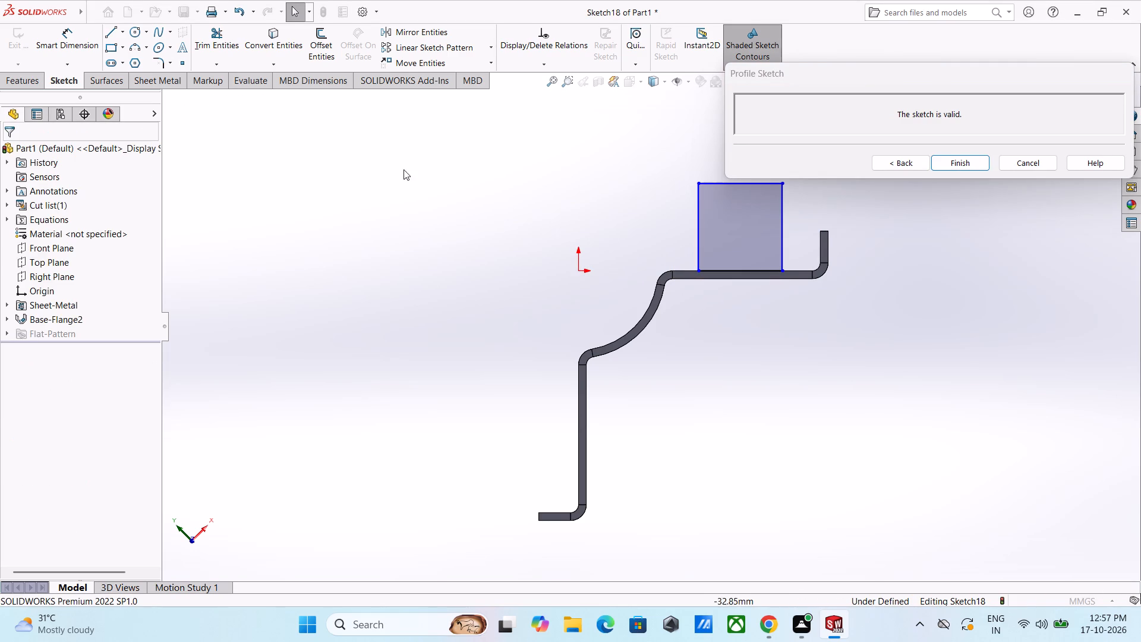
Dimension the height of the flange profile along the side line nearest the upturned lip.
{"action": "left_click_drag", "start_coordinate": [68, 60], "coordinate": [68, 53]}
{"action": "left_click", "coordinate": [71, 43]}
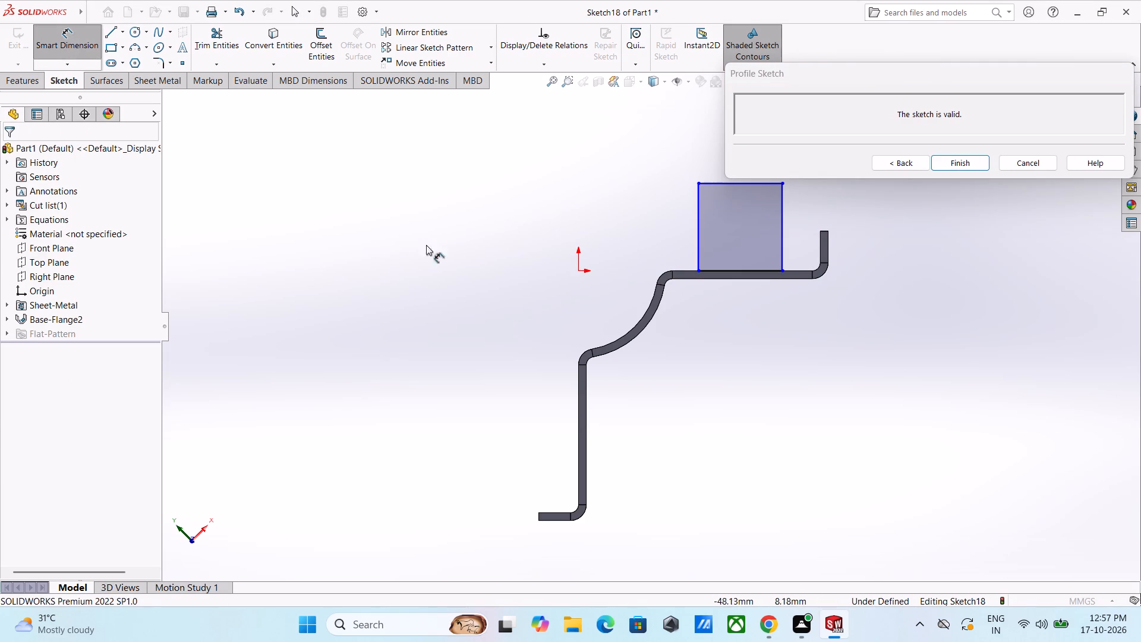
{"action": "left_click", "coordinate": [782, 235]}
{"action": "left_click", "coordinate": [892, 233]}
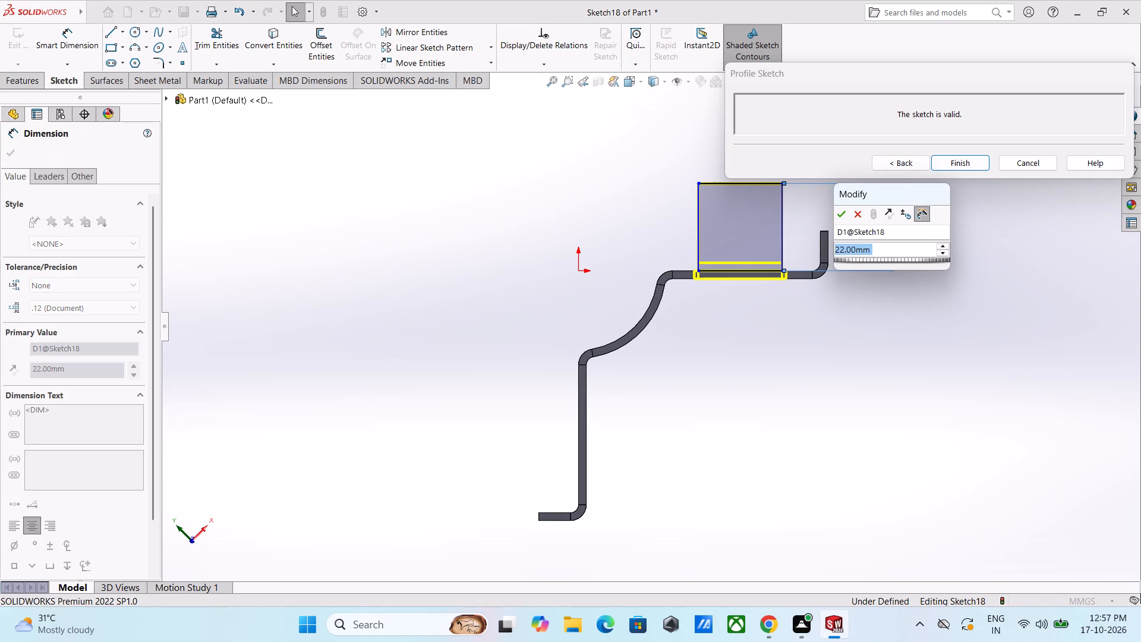
{"action": "key", "text": "Escape"}
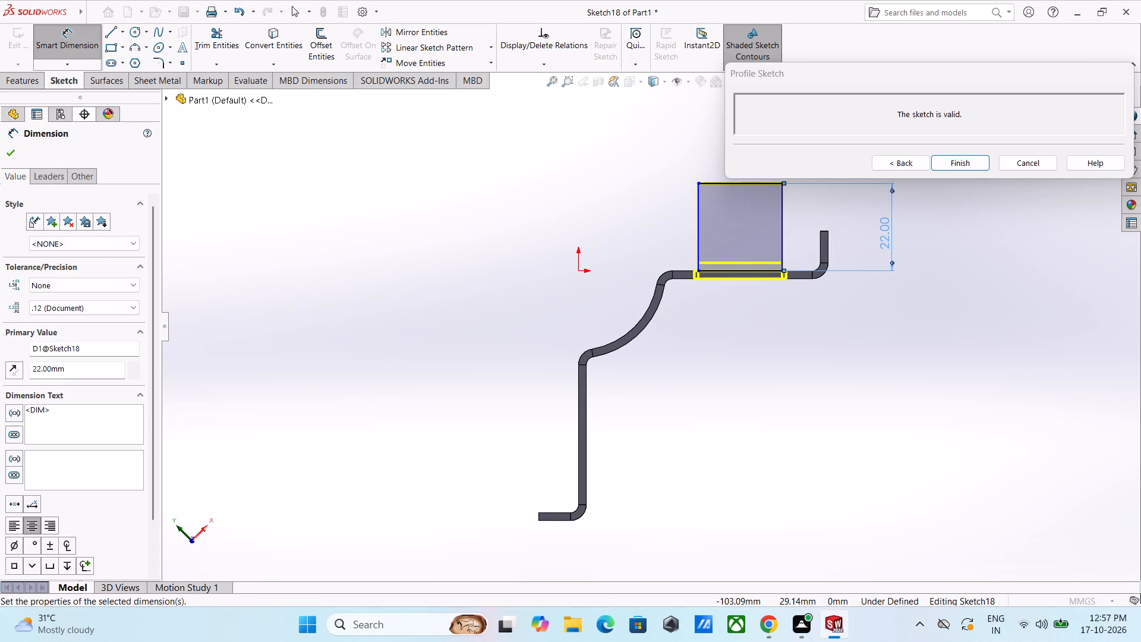
{"action": "key", "text": "Escape"}
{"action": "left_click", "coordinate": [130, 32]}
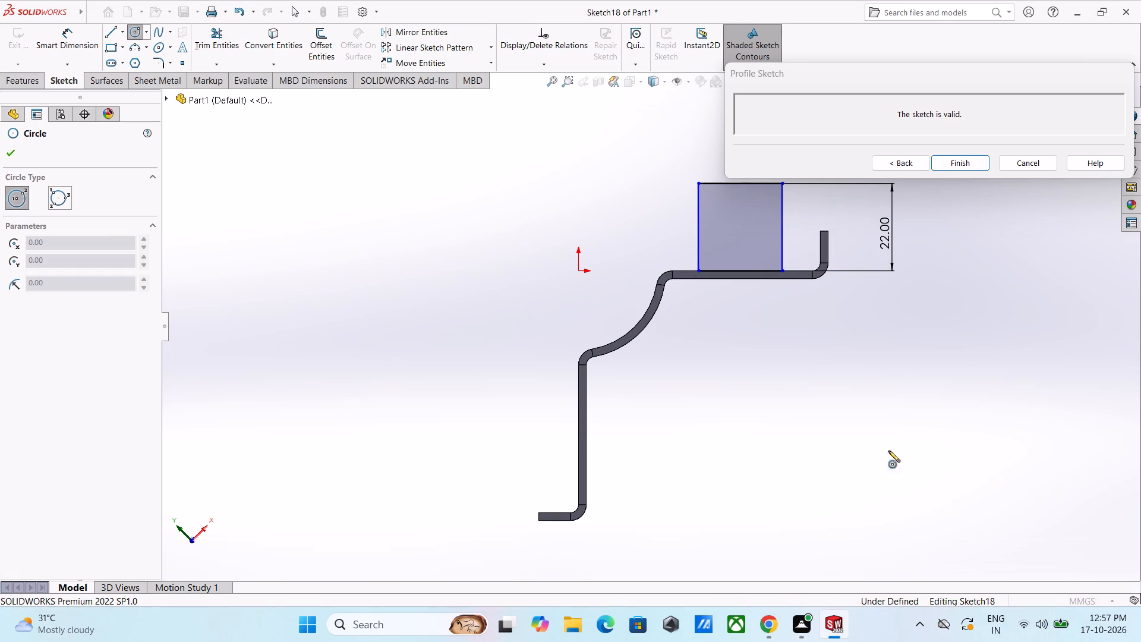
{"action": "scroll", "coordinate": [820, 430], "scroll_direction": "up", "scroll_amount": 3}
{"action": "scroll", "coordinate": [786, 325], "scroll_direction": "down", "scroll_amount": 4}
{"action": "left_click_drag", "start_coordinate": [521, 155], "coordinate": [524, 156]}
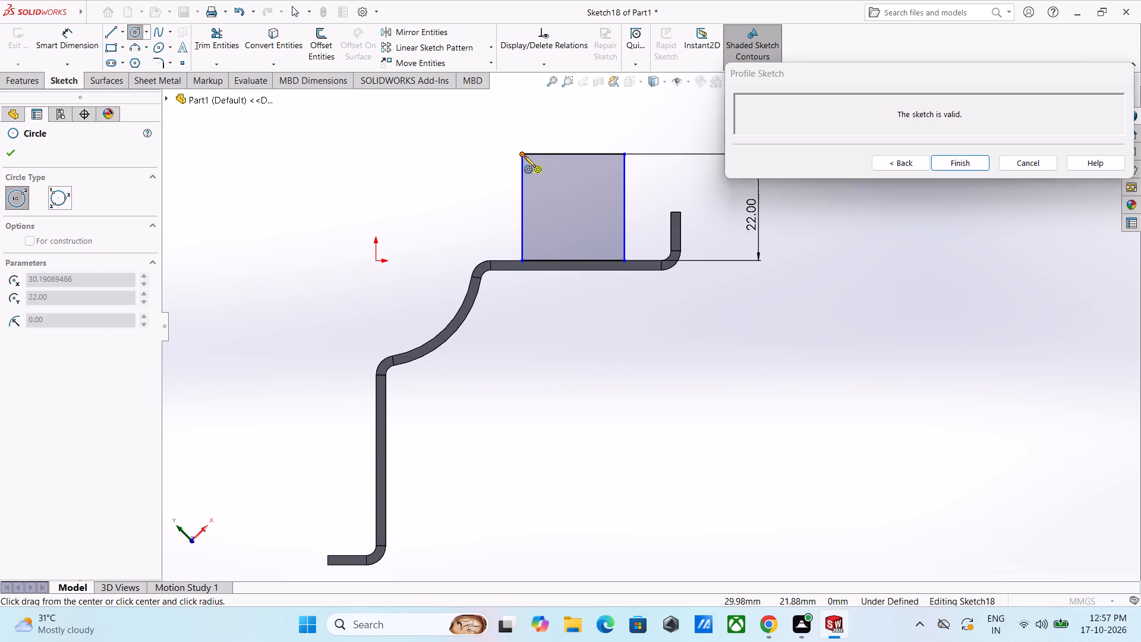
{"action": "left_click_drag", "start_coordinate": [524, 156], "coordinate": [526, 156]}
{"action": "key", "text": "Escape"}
Draw a three-point arc between the flange profile's top corners, forming a semicircle of about 10.6 mm radius above it.
{"action": "scroll", "coordinate": [669, 355], "scroll_direction": "up", "scroll_amount": 3}
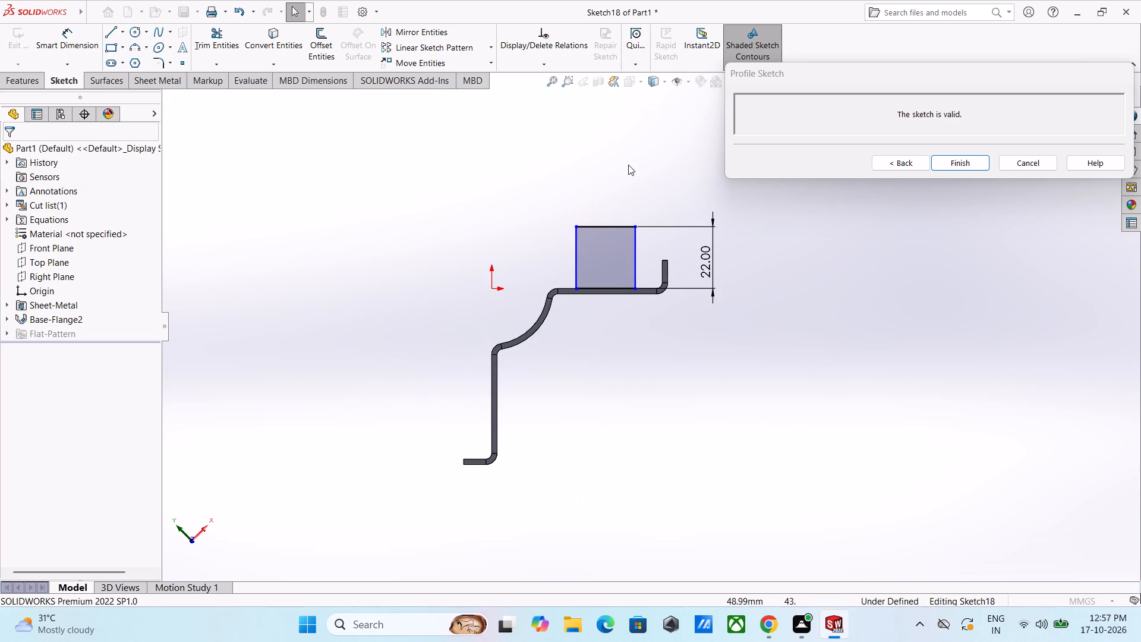
{"action": "scroll", "coordinate": [627, 166], "scroll_direction": "down", "scroll_amount": 3}
{"action": "left_click", "coordinate": [133, 46]}
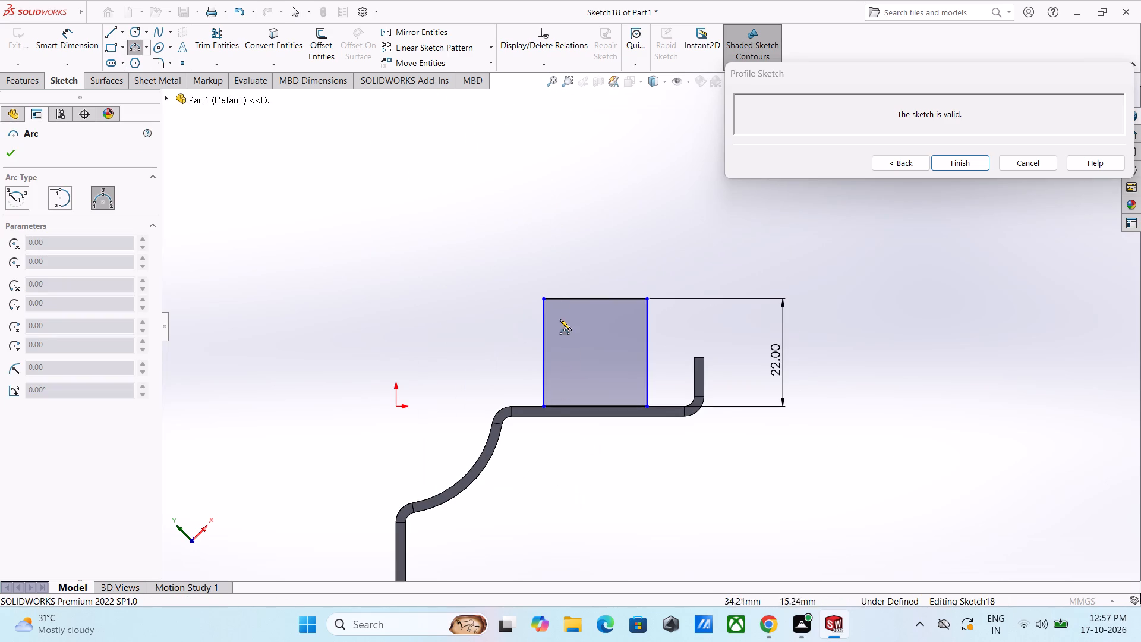
{"action": "left_click", "coordinate": [543, 298]}
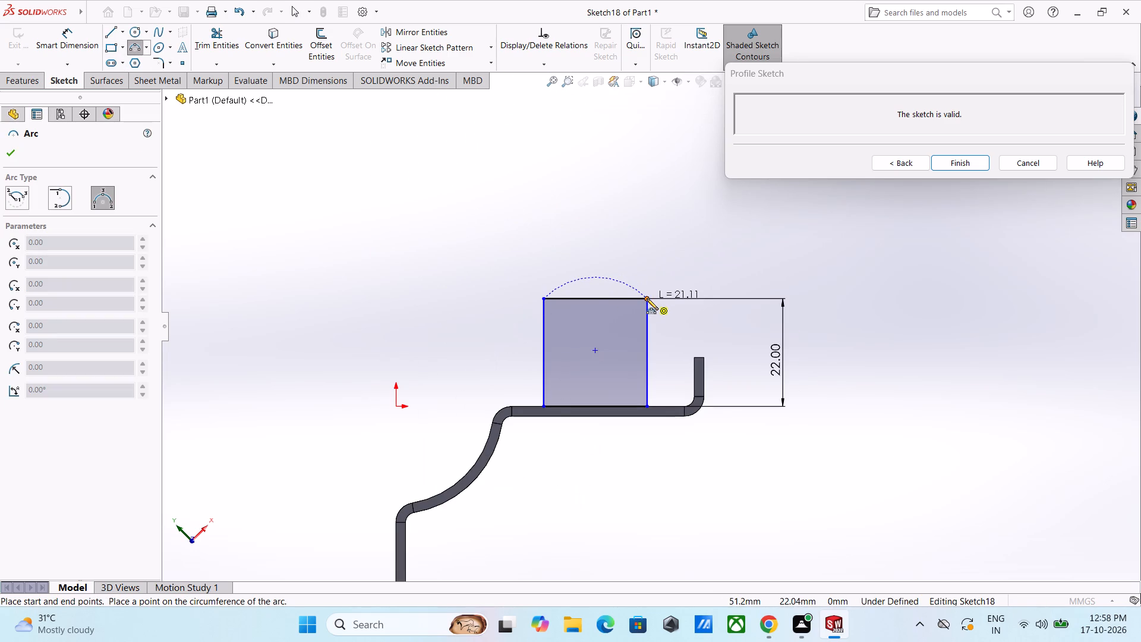
{"action": "left_click", "coordinate": [647, 298]}
{"action": "left_click", "coordinate": [622, 256]}
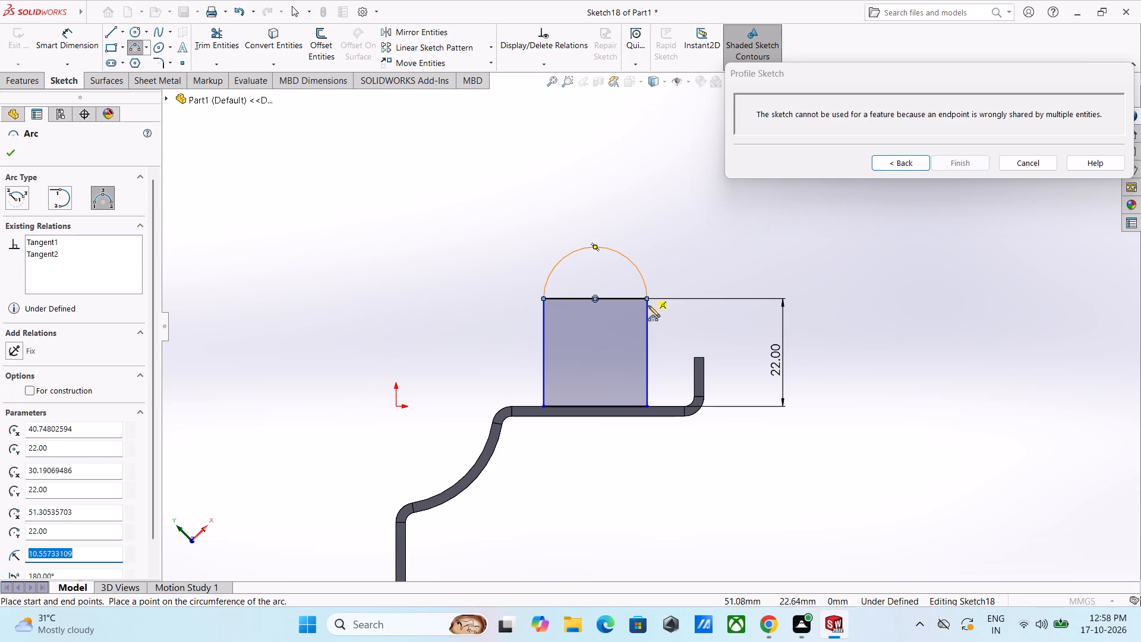
{"action": "key", "text": "Escape"}
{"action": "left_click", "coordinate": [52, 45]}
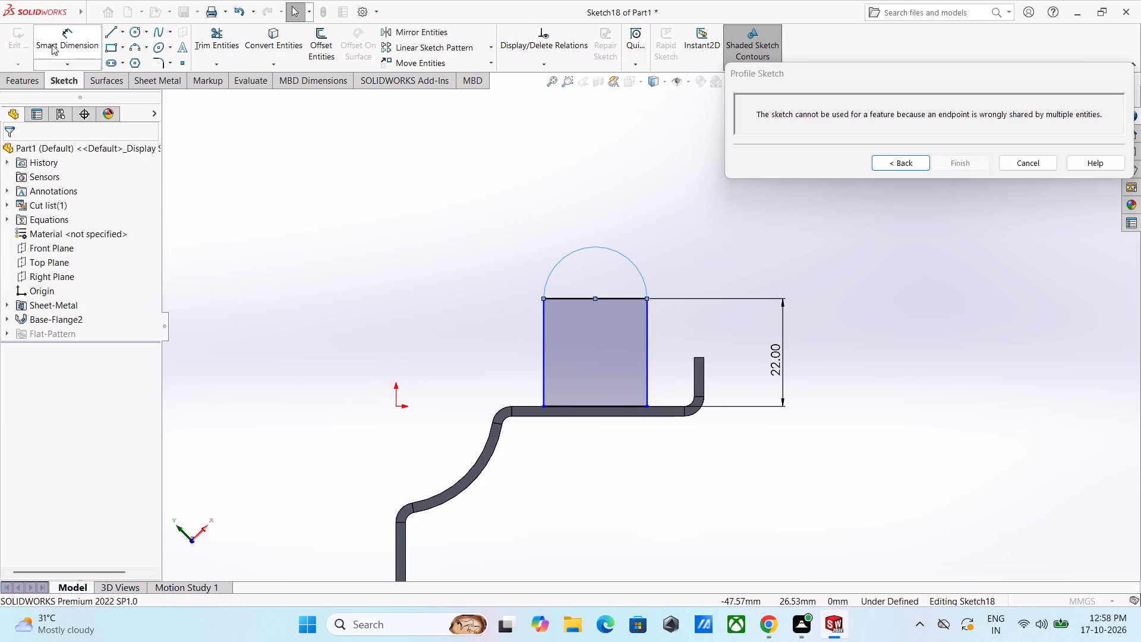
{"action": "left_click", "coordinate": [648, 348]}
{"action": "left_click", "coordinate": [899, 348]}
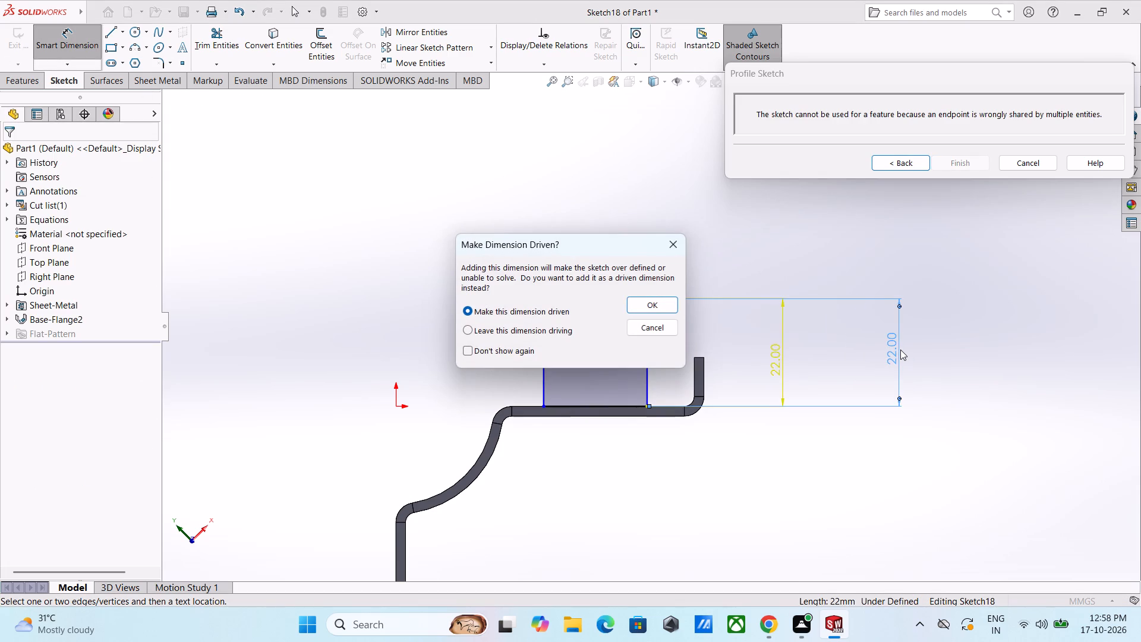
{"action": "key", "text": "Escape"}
Set the flange profile's height dimension to 14 mm.
{"action": "double_click", "coordinate": [778, 358]}
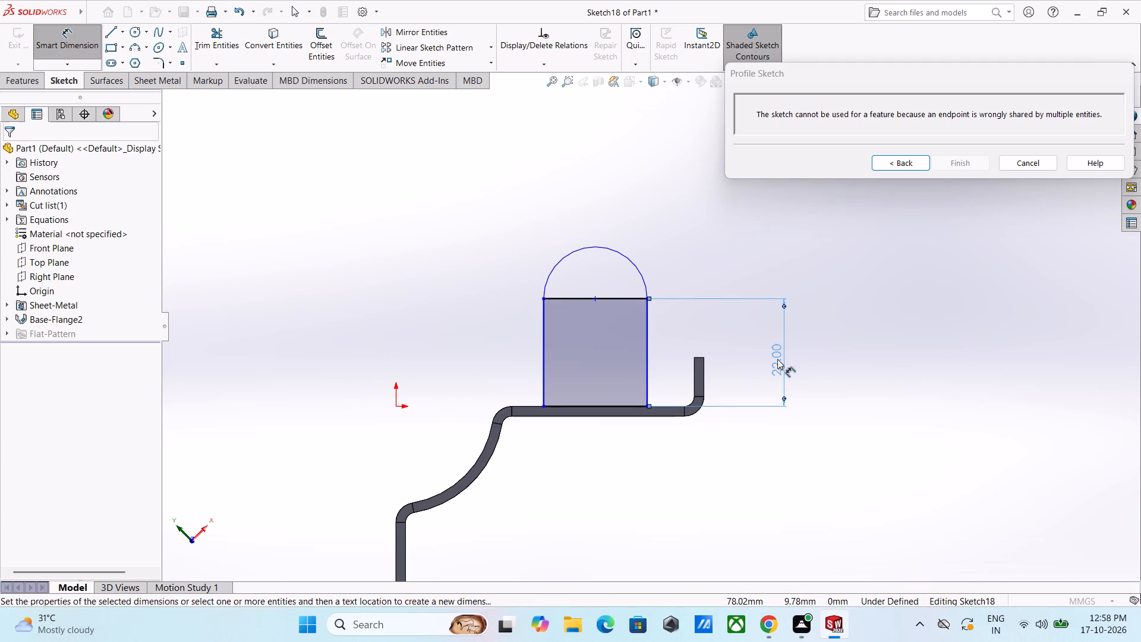
{"action": "type", "text": "14"}
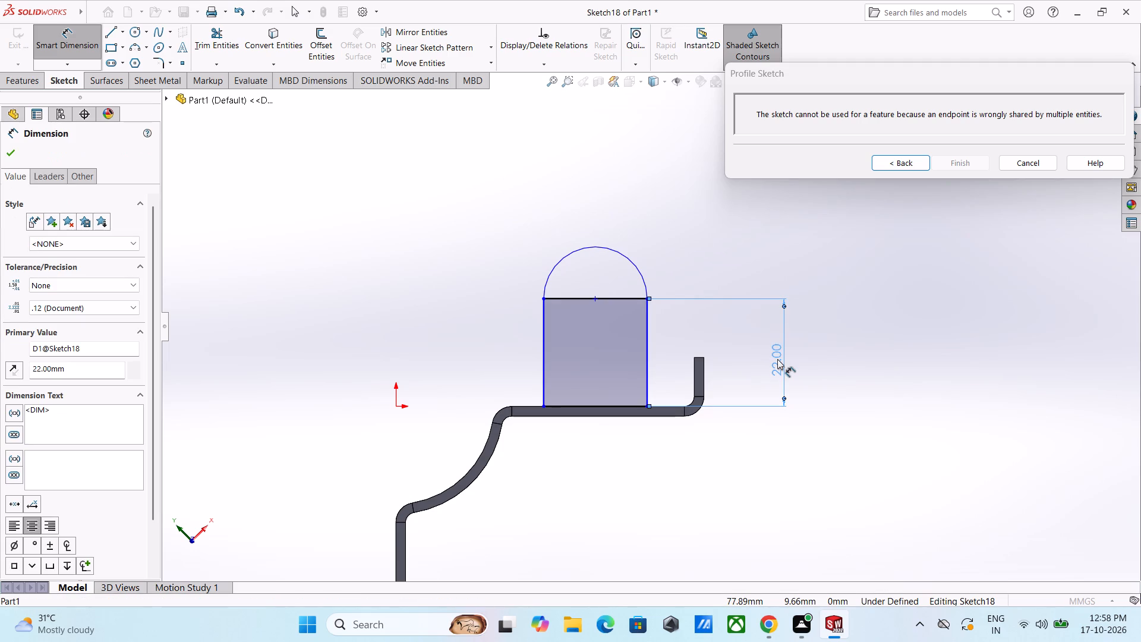
{"action": "double_click", "coordinate": [777, 359]}
{"action": "type", "text": "14"}
{"action": "key", "text": "Return"}
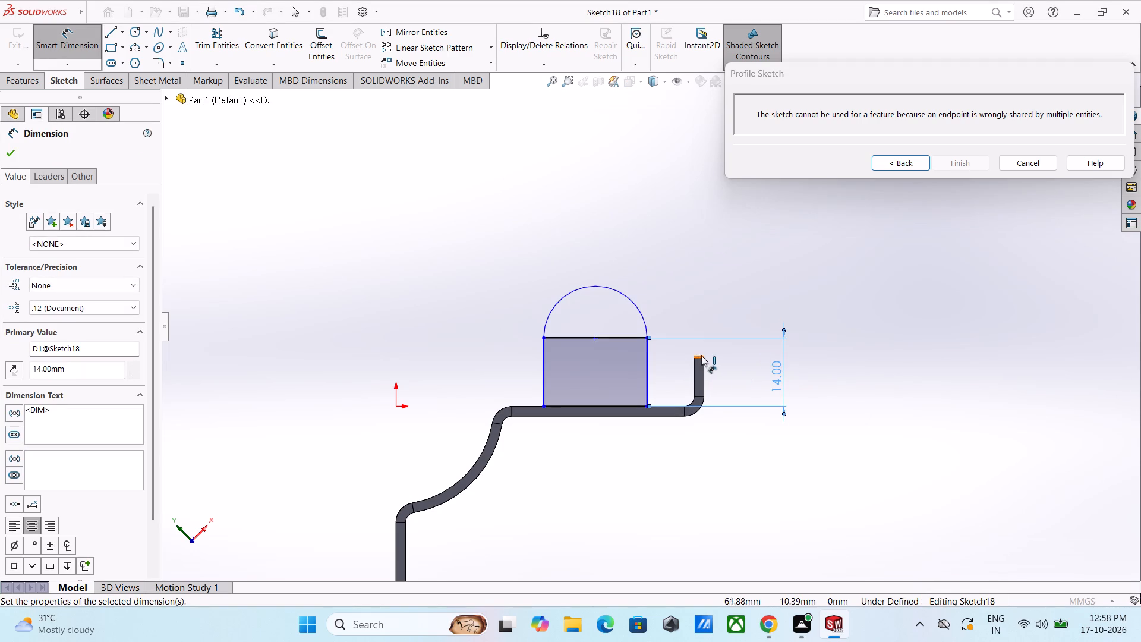
Dimension the horizontal distance from the arc's centre to the upturned lip's outer top corner as 20 mm.
{"action": "left_click", "coordinate": [704, 357]}
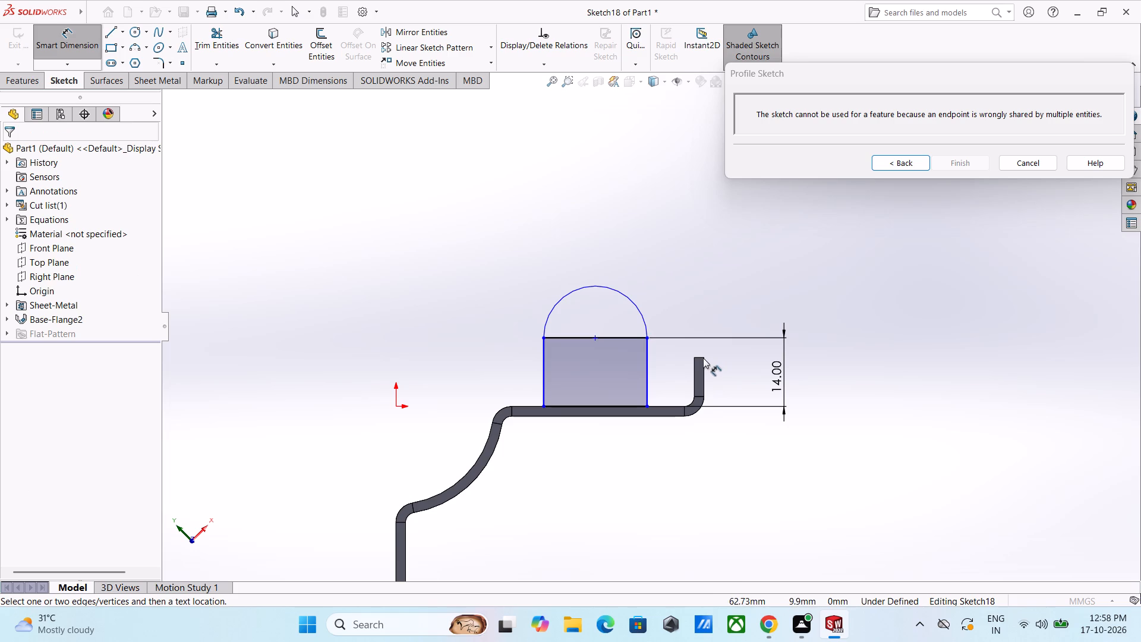
{"action": "scroll", "coordinate": [704, 356], "scroll_direction": "down", "scroll_amount": 3}
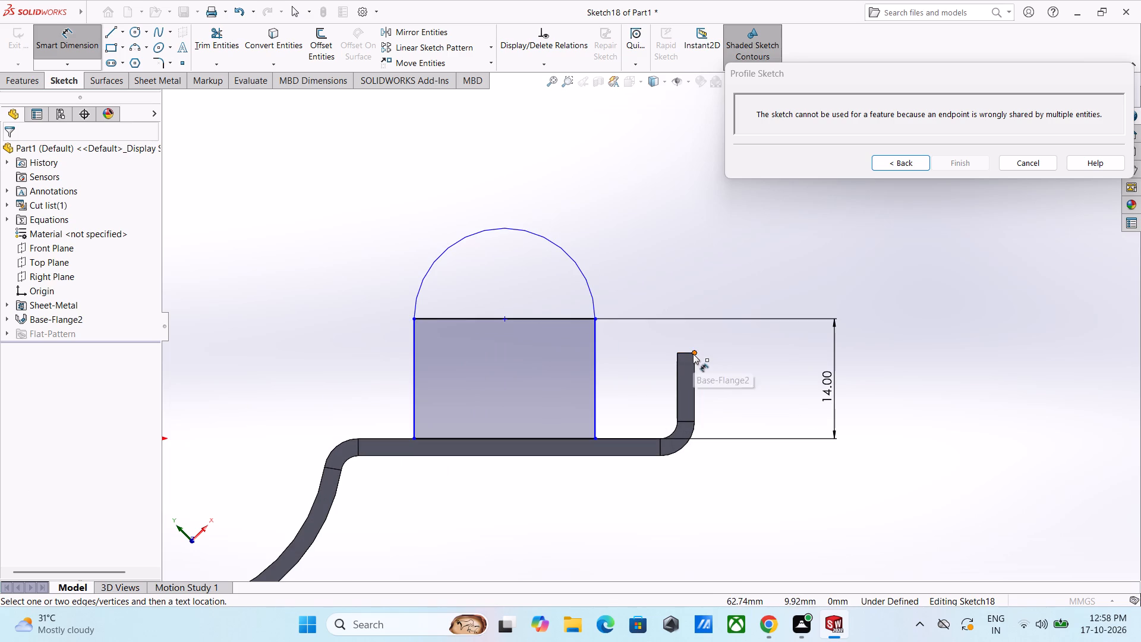
{"action": "left_click", "coordinate": [694, 351]}
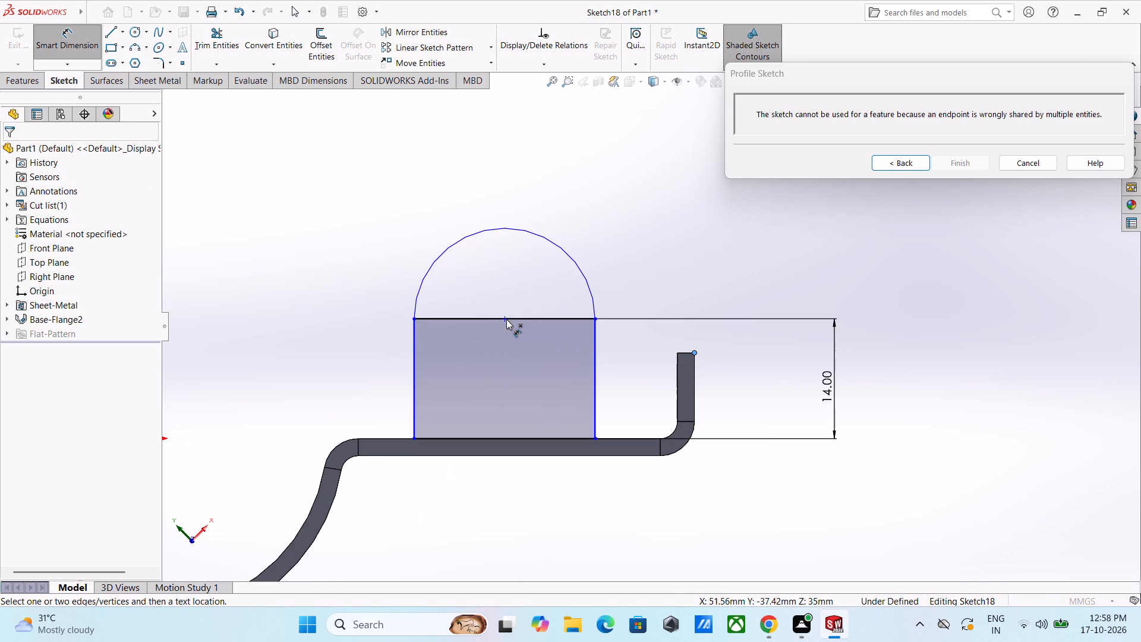
{"action": "left_click_drag", "start_coordinate": [506, 320], "coordinate": [515, 314]}
{"action": "left_click", "coordinate": [623, 266]}
{"action": "type", "text": "20"}
{"action": "key", "text": "Return"}
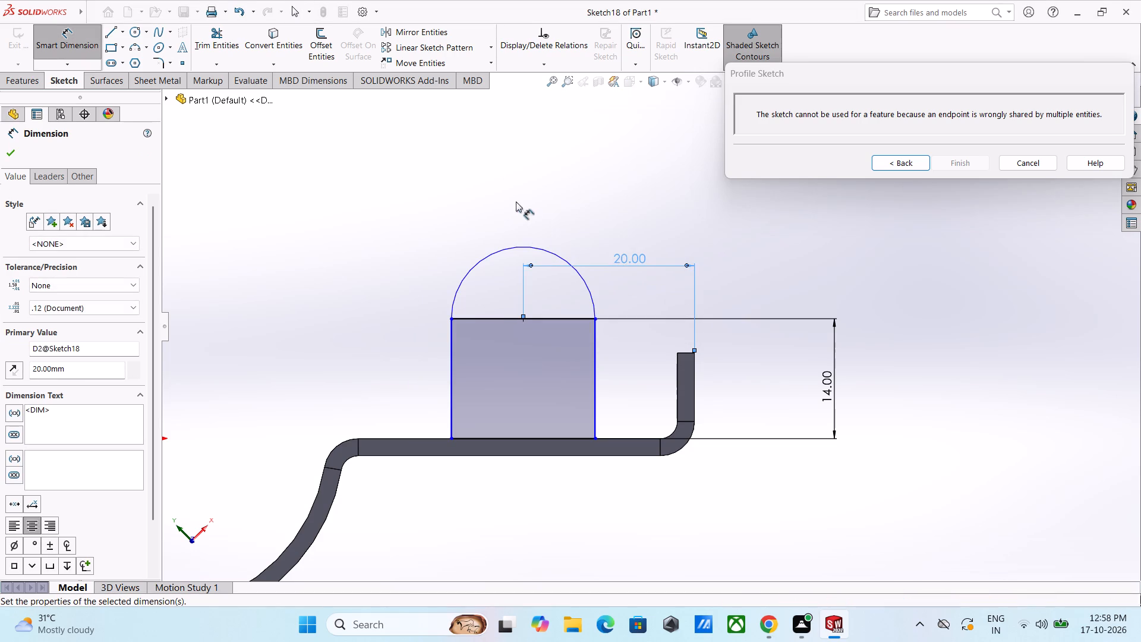
Dimension the radius of the flange profile's top arc as 10 mm.
{"action": "left_click", "coordinate": [500, 250]}
{"action": "left_click", "coordinate": [463, 184]}
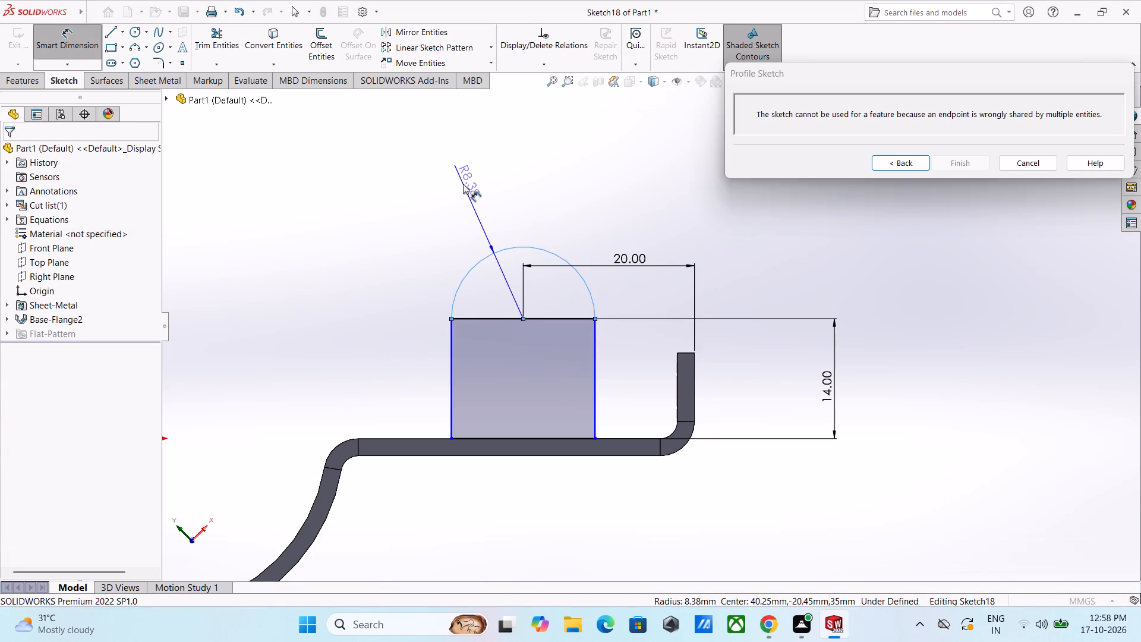
{"action": "type", "text": "10"}
{"action": "key", "text": "Return"}
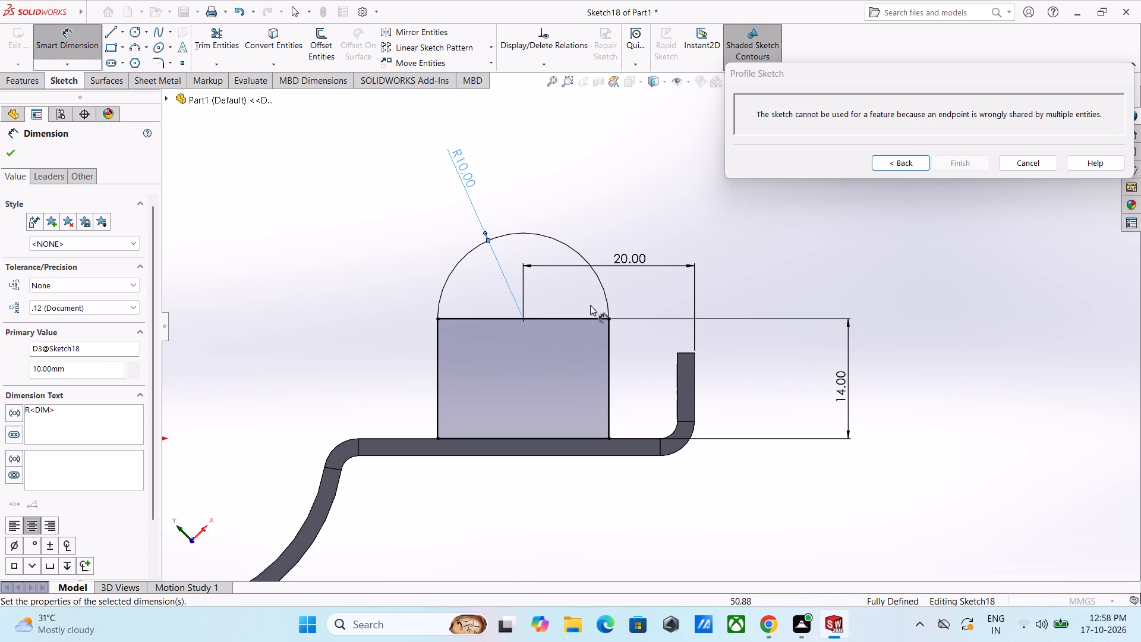
{"action": "key", "text": "Escape"}
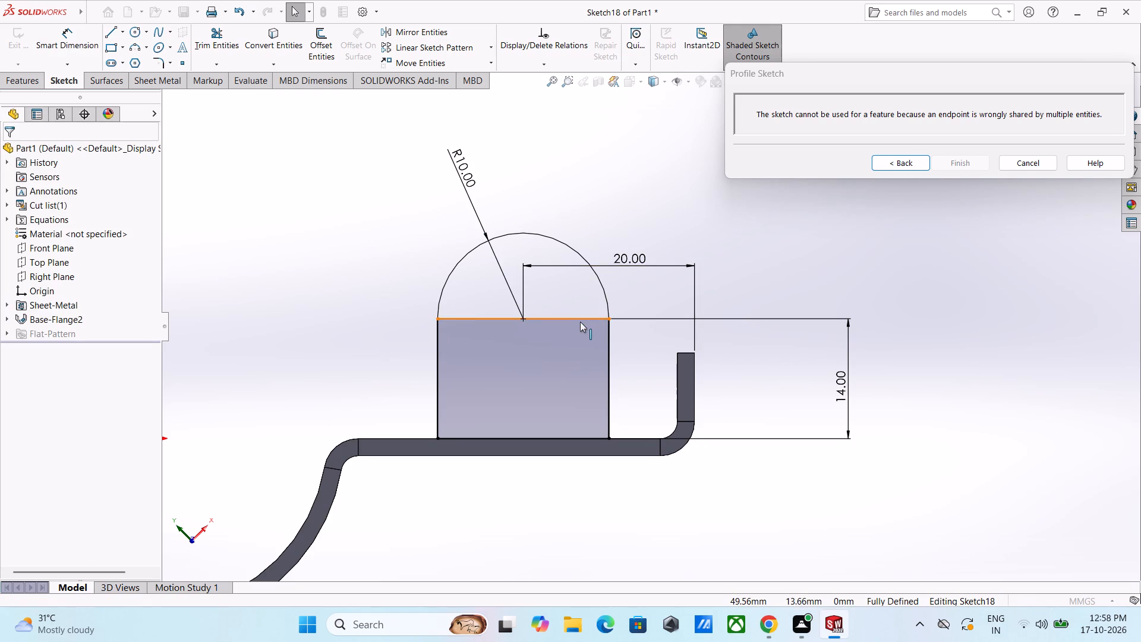
Convert the horizontal line between the rectangle and the arc to construction geometry.
{"action": "right_click", "coordinate": [580, 317]}
{"action": "left_click", "coordinate": [613, 297]}
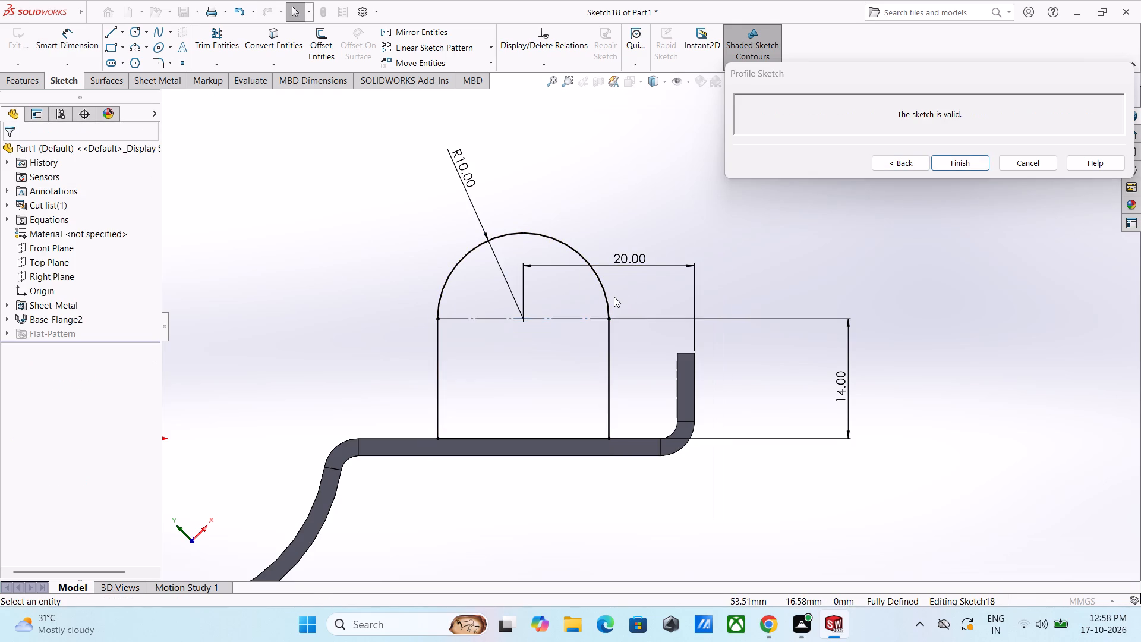
Give the edge flange a custom rectangular relief without relief ratio, 2 mm wide, and create the flange.
{"action": "left_click", "coordinate": [894, 160]}
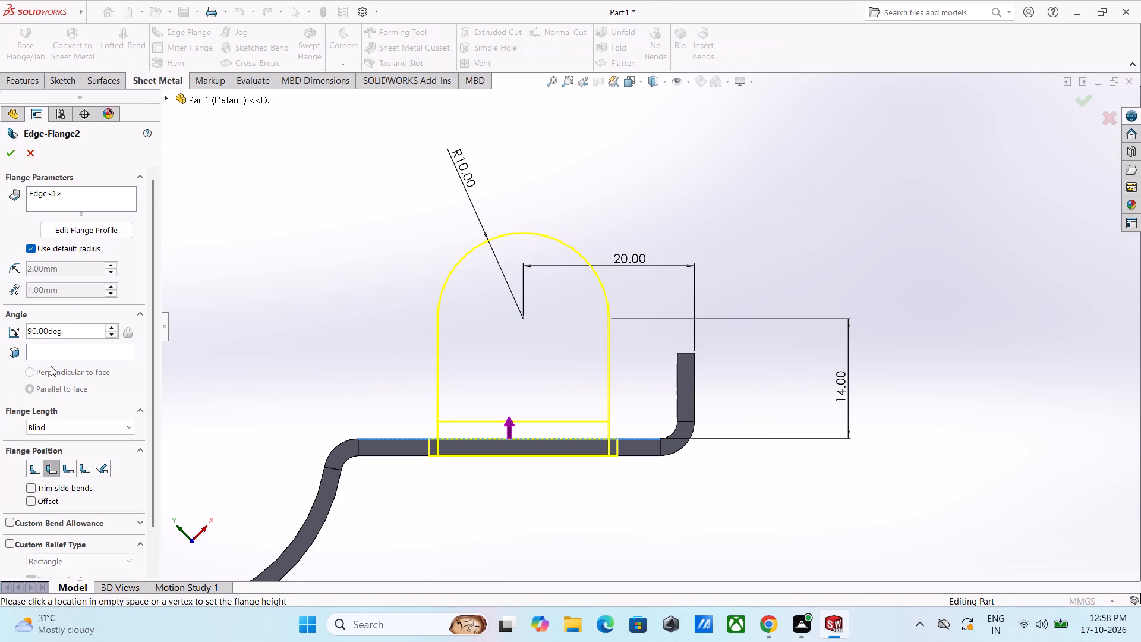
{"action": "scroll", "coordinate": [51, 471], "scroll_direction": "down", "scroll_amount": 3}
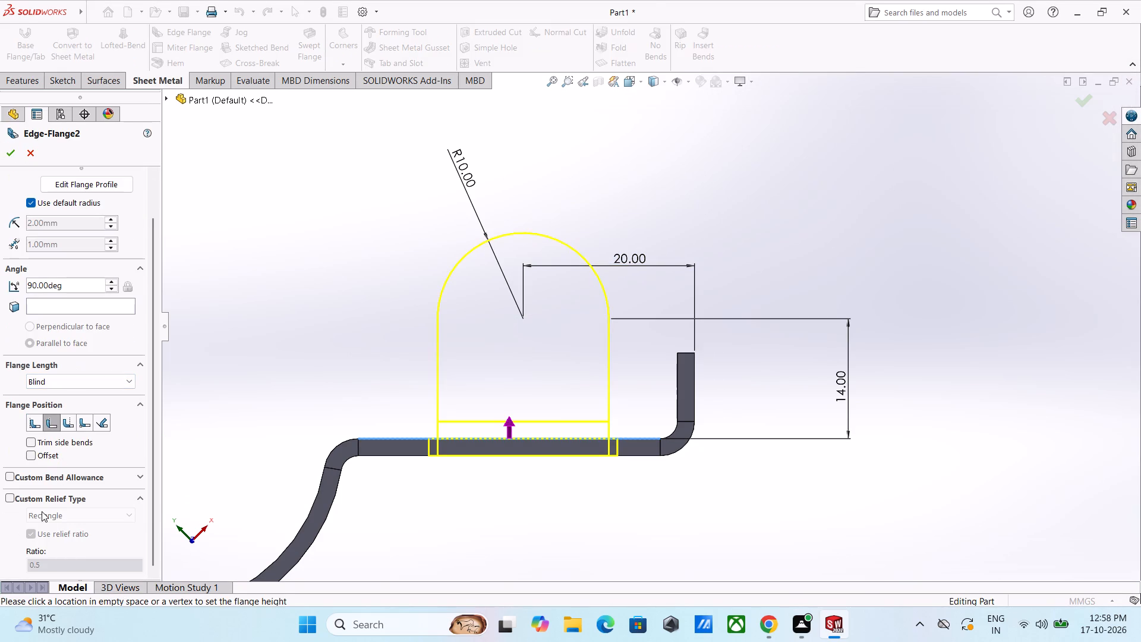
{"action": "left_click", "coordinate": [10, 498]}
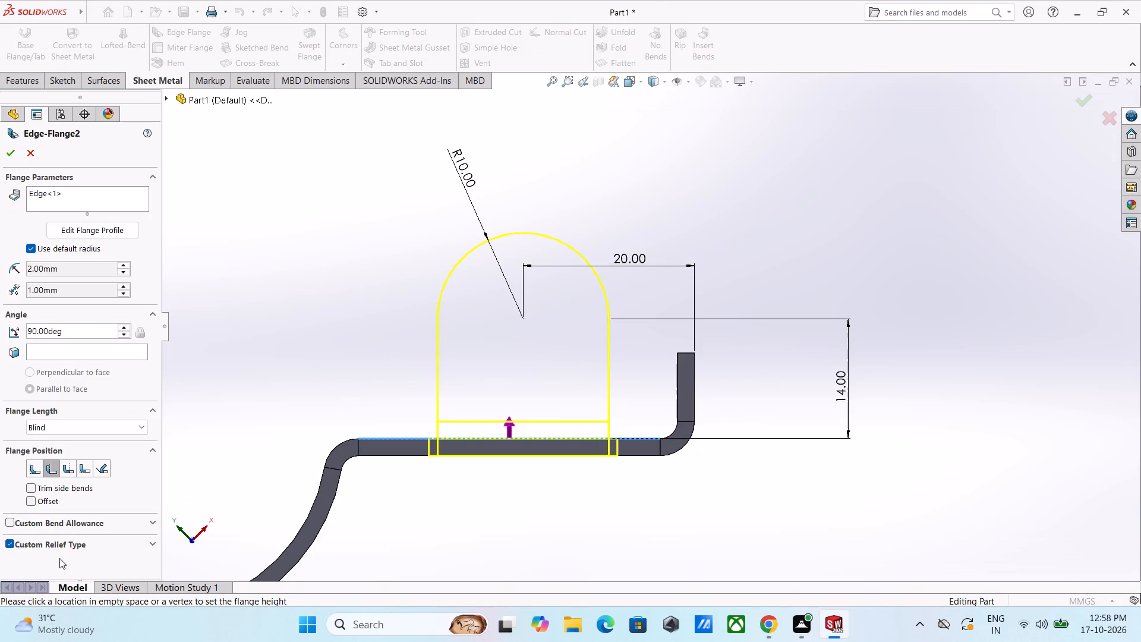
{"action": "left_click", "coordinate": [101, 543]}
{"action": "scroll", "coordinate": [106, 542], "scroll_direction": "down", "scroll_amount": 4}
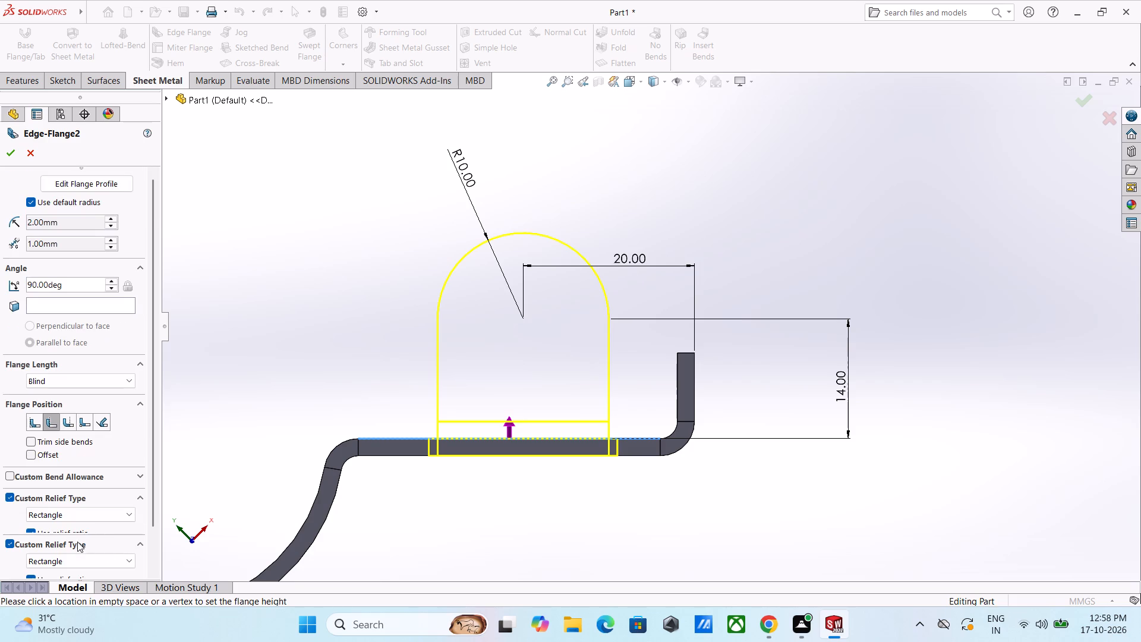
{"action": "left_click", "coordinate": [29, 532]}
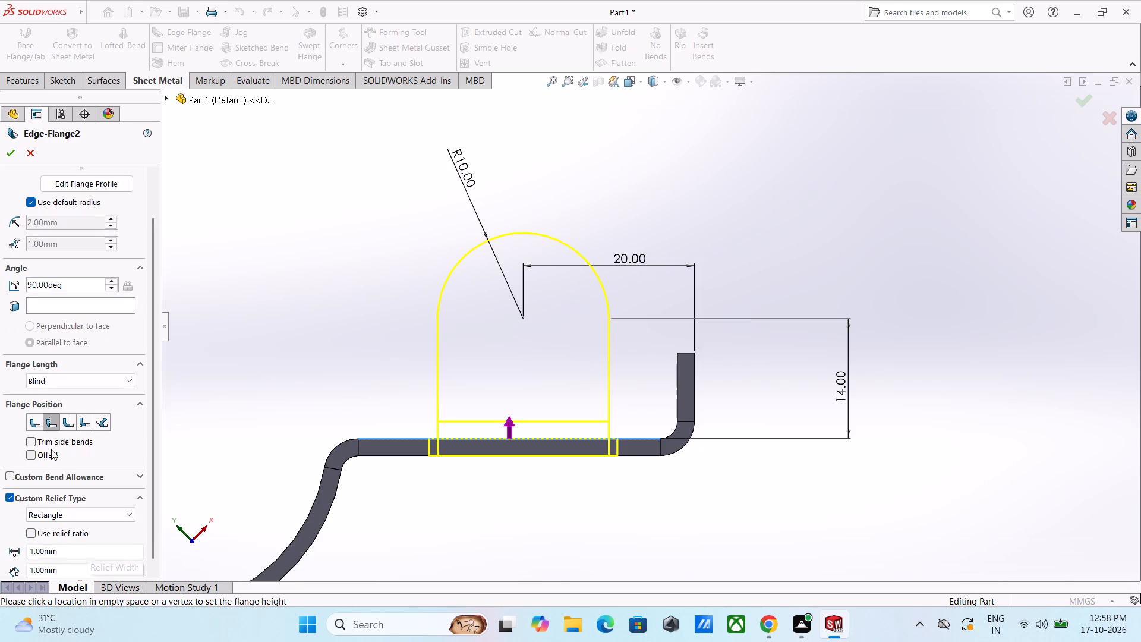
{"action": "double_click", "coordinate": [34, 550]}
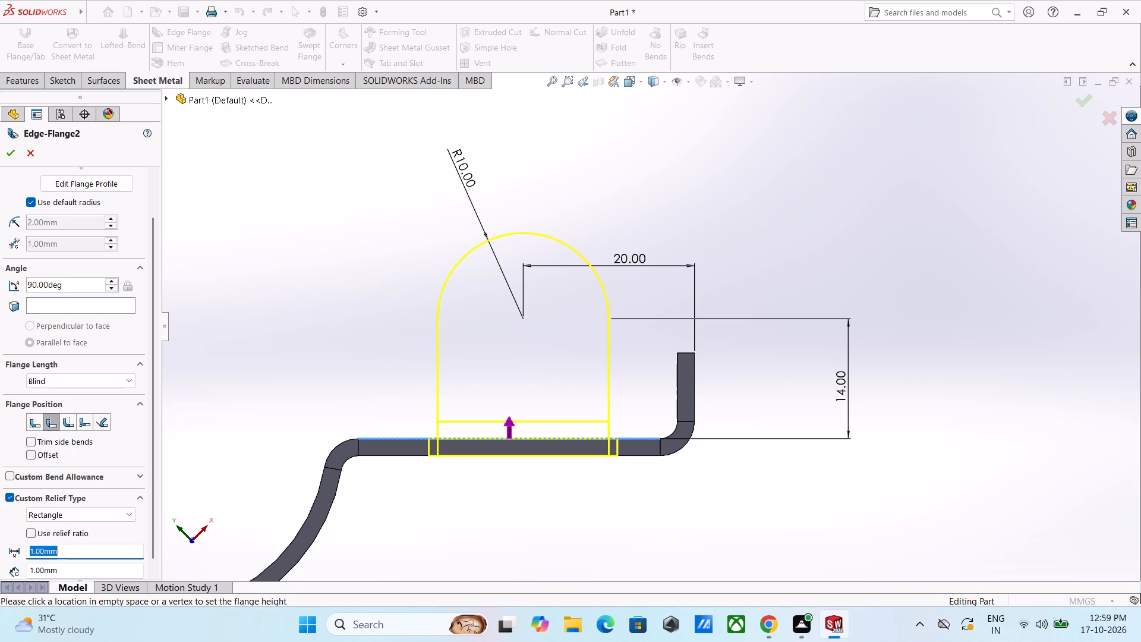
{"action": "key", "text": "2"}
{"action": "key", "text": "Return"}
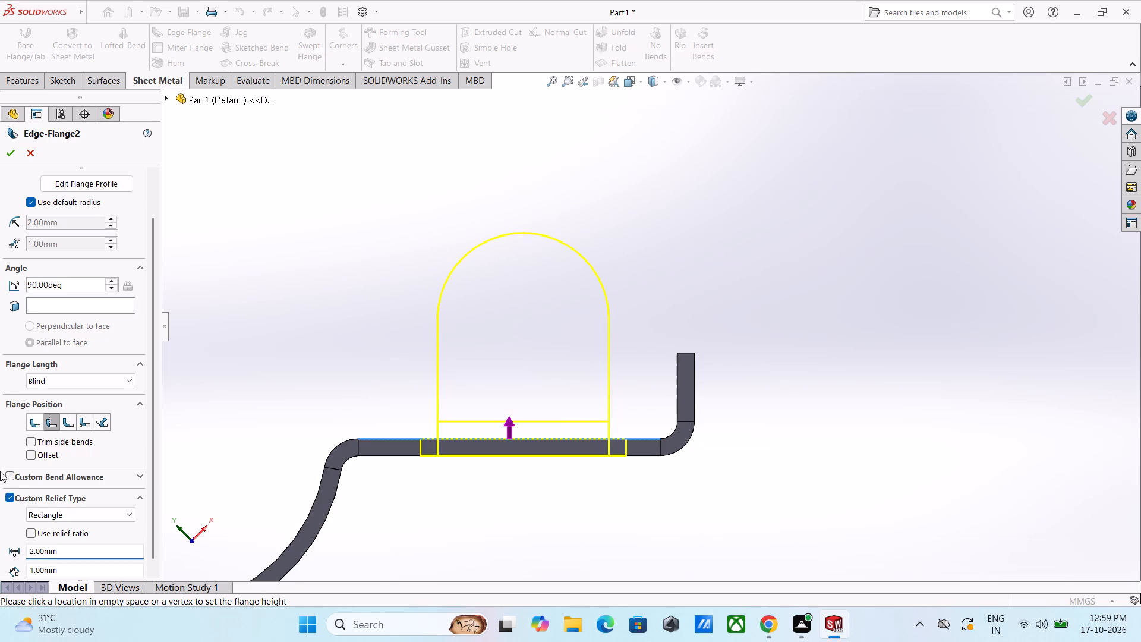
{"action": "left_click", "coordinate": [6, 150]}
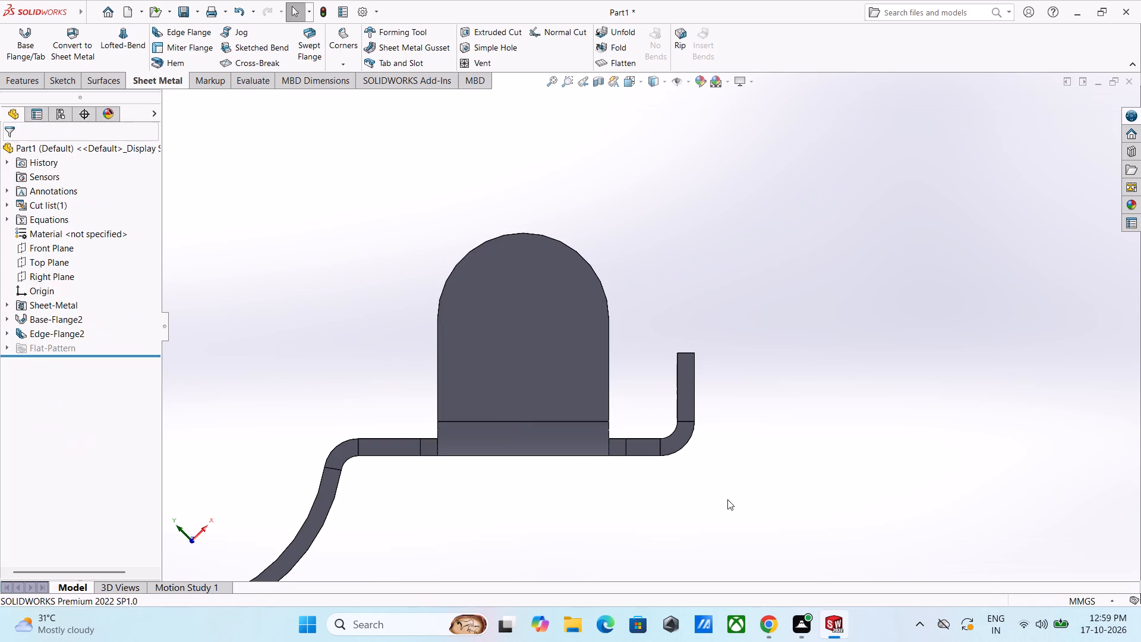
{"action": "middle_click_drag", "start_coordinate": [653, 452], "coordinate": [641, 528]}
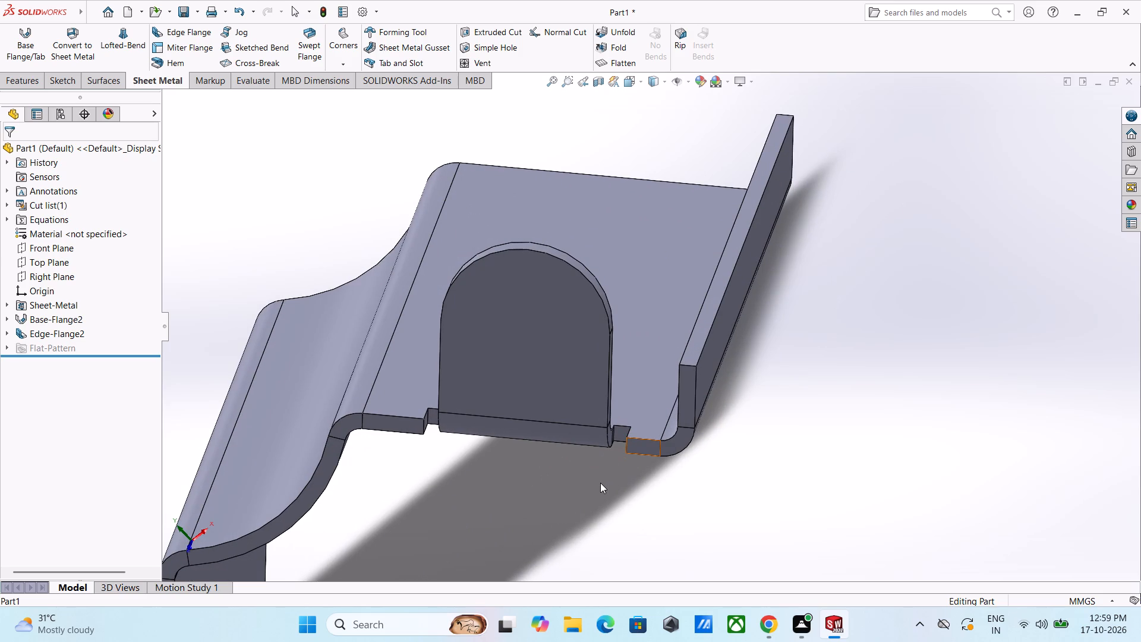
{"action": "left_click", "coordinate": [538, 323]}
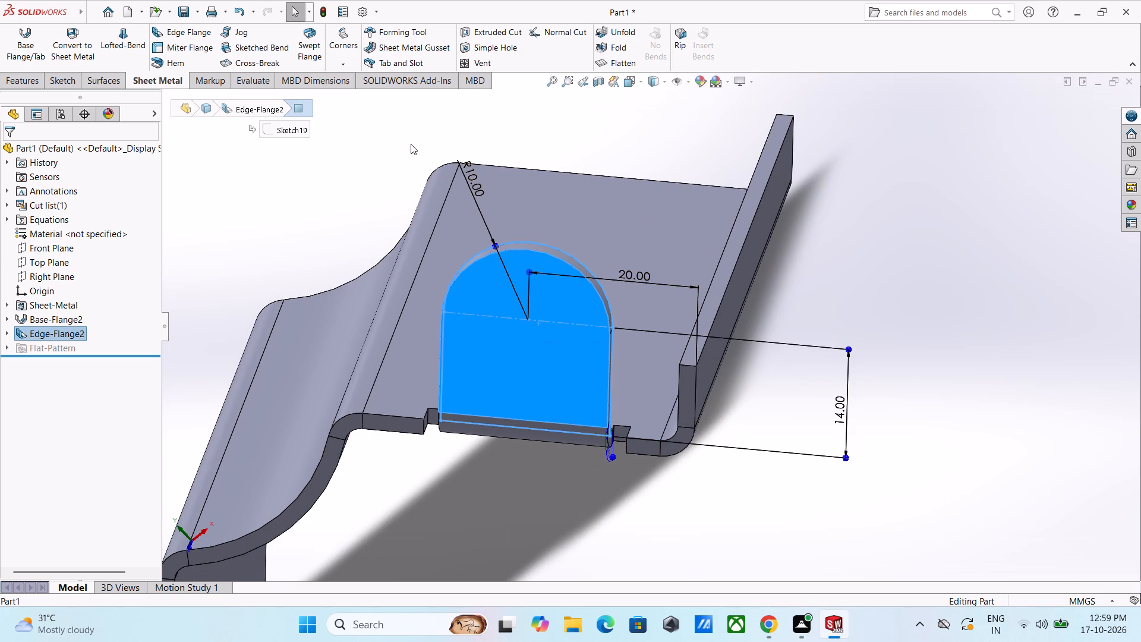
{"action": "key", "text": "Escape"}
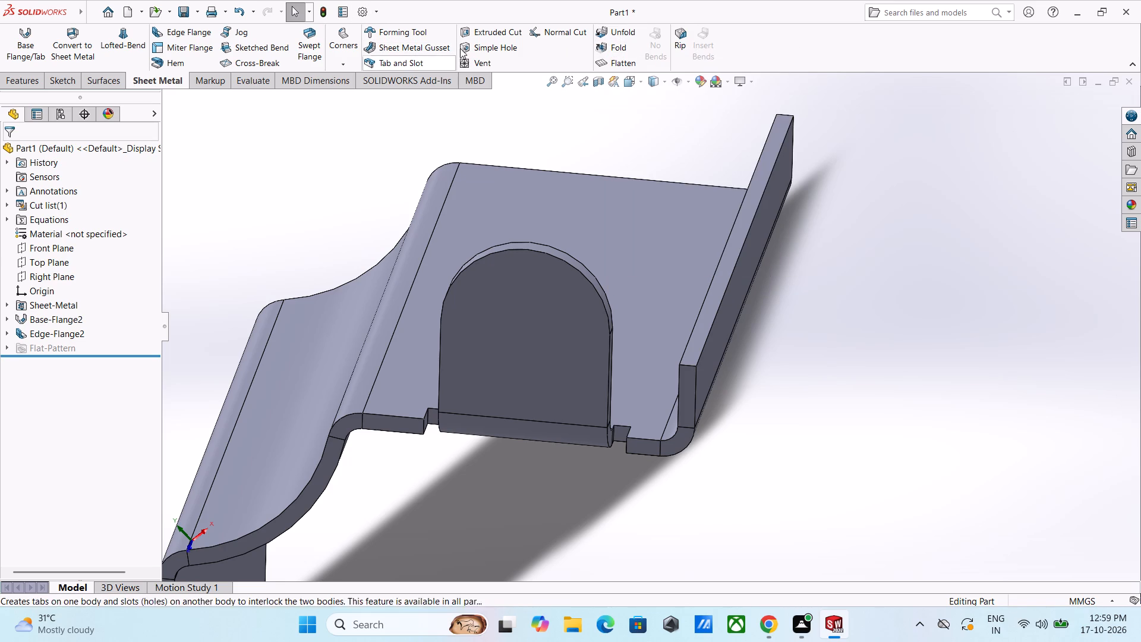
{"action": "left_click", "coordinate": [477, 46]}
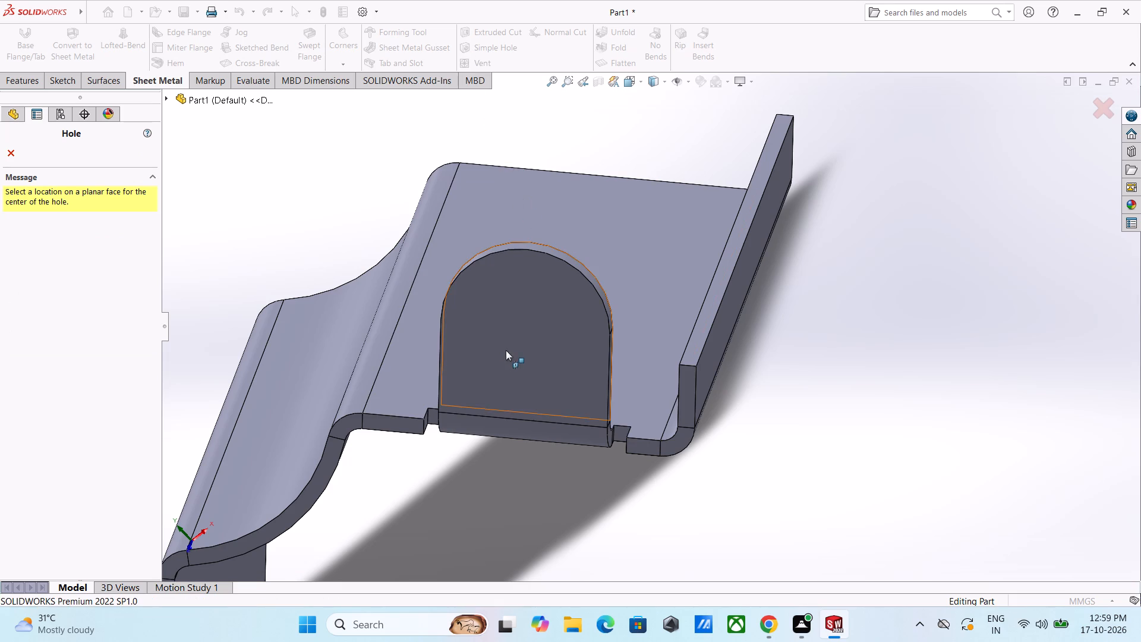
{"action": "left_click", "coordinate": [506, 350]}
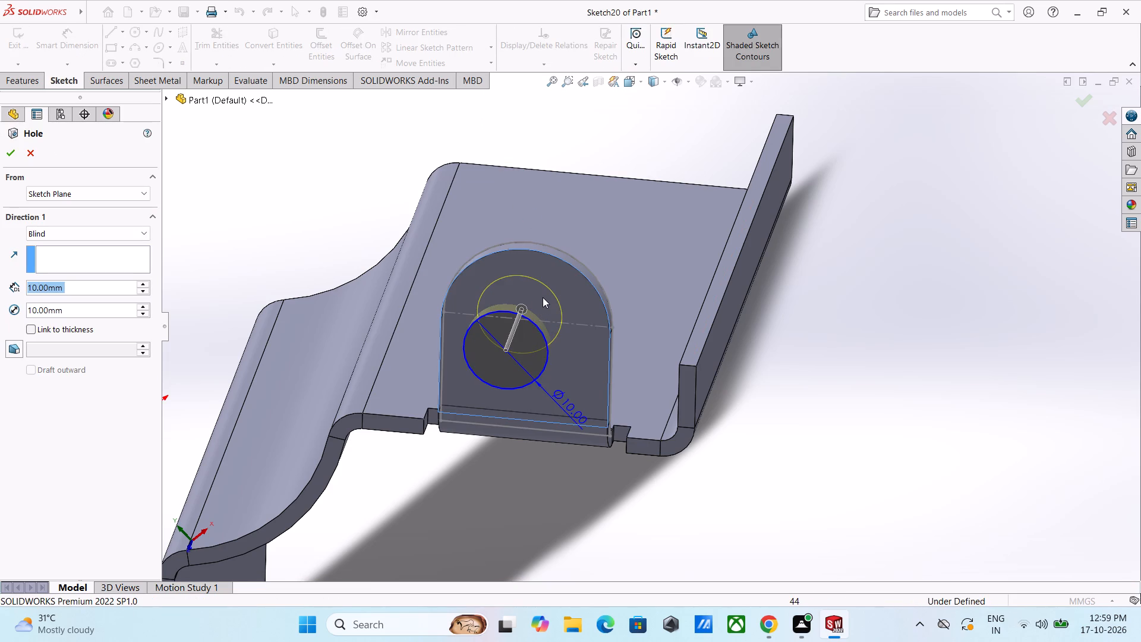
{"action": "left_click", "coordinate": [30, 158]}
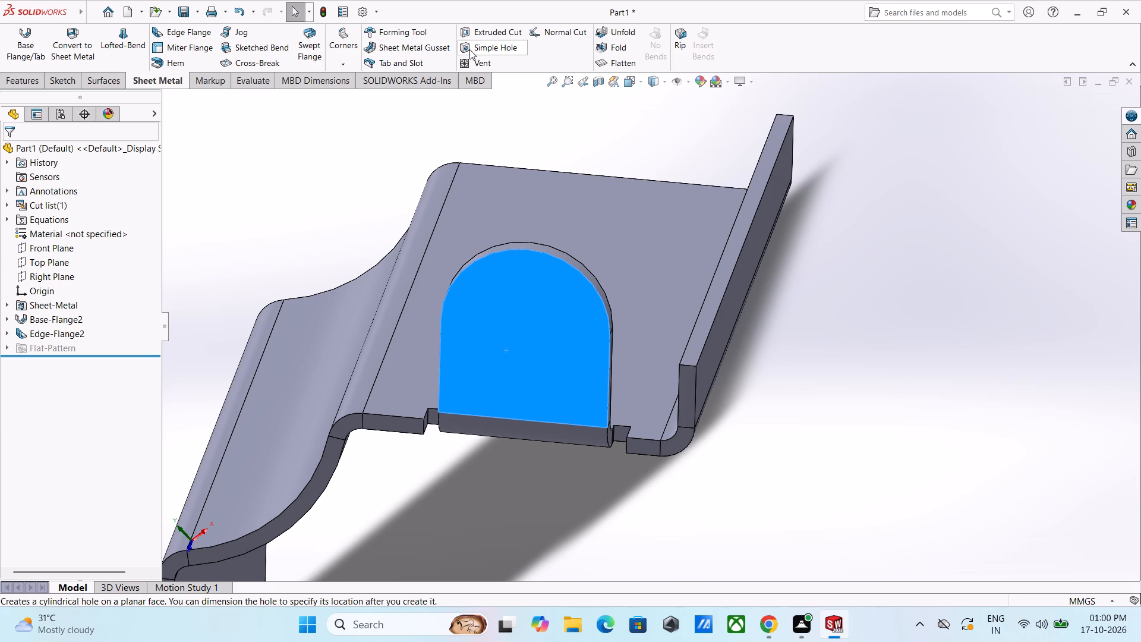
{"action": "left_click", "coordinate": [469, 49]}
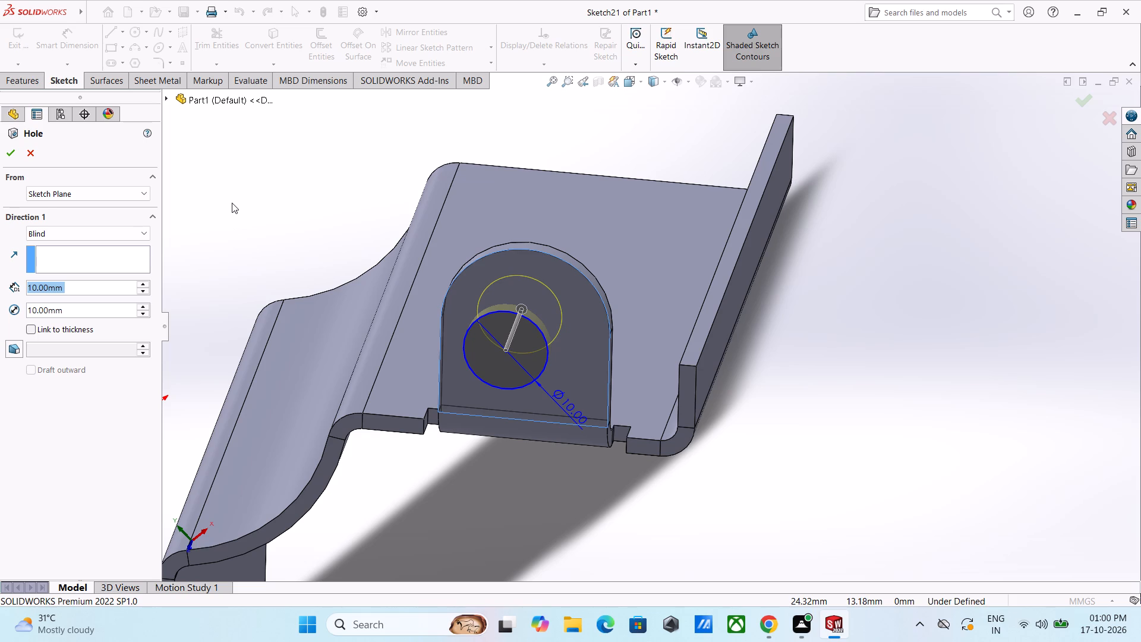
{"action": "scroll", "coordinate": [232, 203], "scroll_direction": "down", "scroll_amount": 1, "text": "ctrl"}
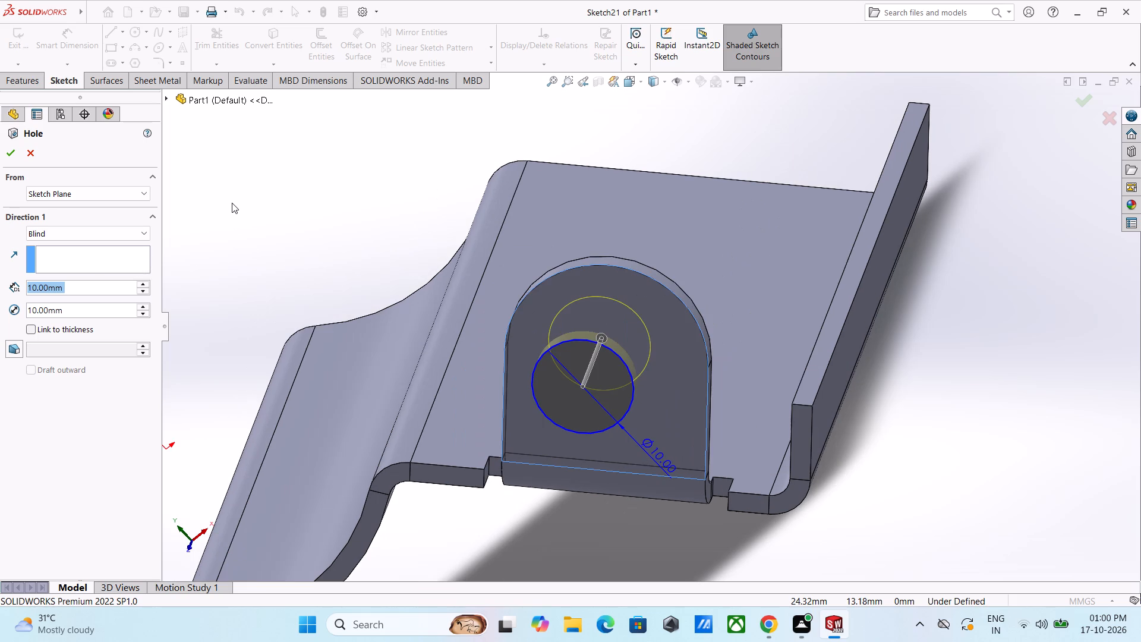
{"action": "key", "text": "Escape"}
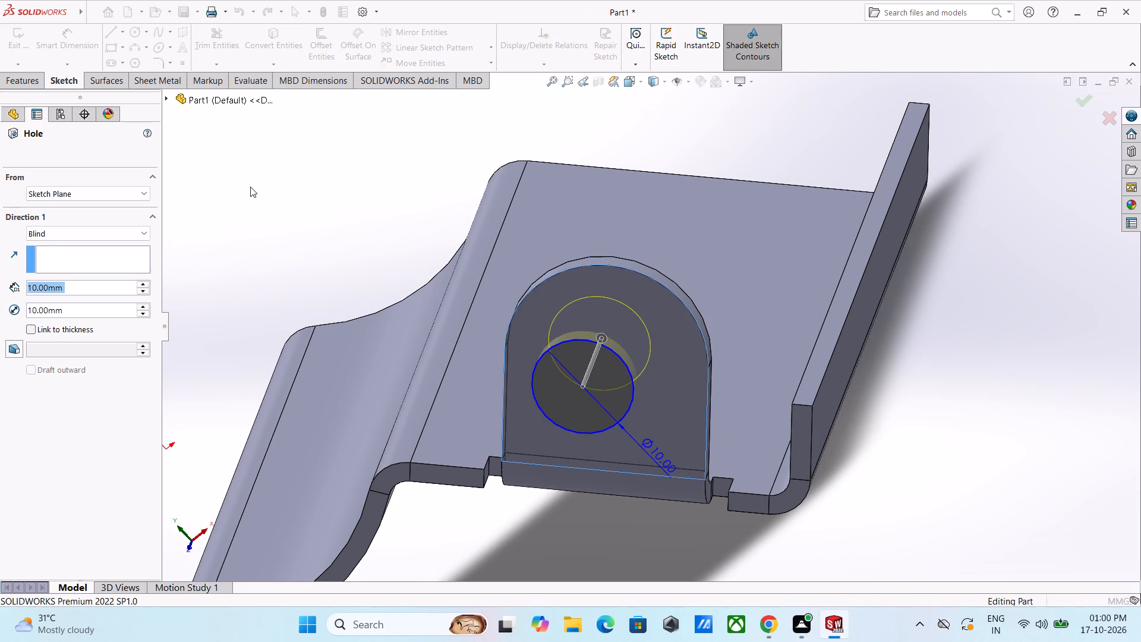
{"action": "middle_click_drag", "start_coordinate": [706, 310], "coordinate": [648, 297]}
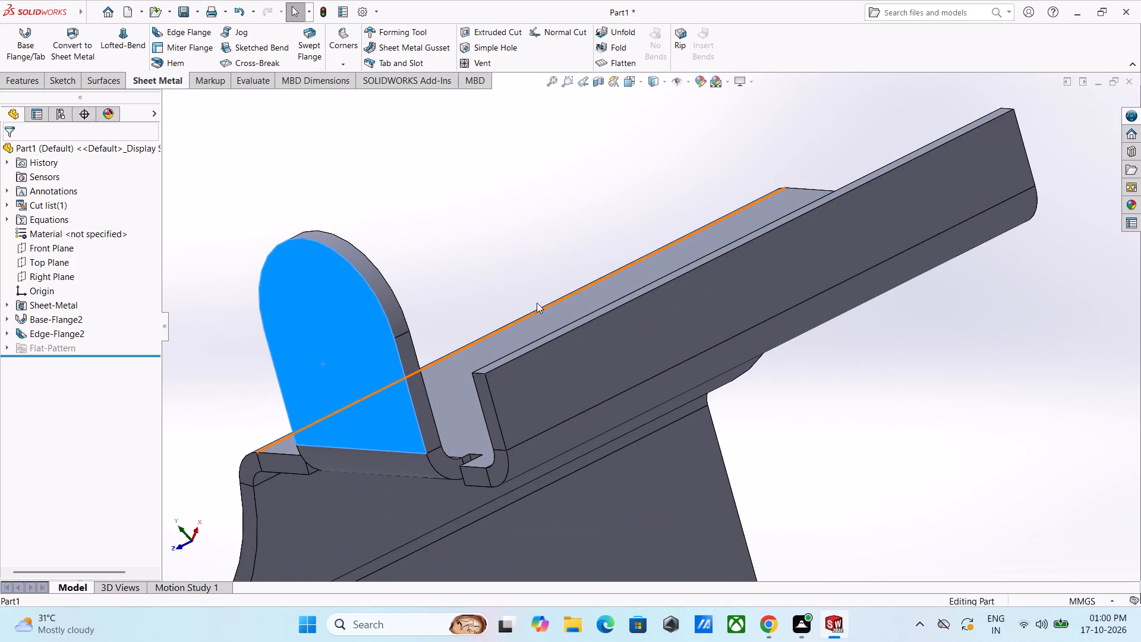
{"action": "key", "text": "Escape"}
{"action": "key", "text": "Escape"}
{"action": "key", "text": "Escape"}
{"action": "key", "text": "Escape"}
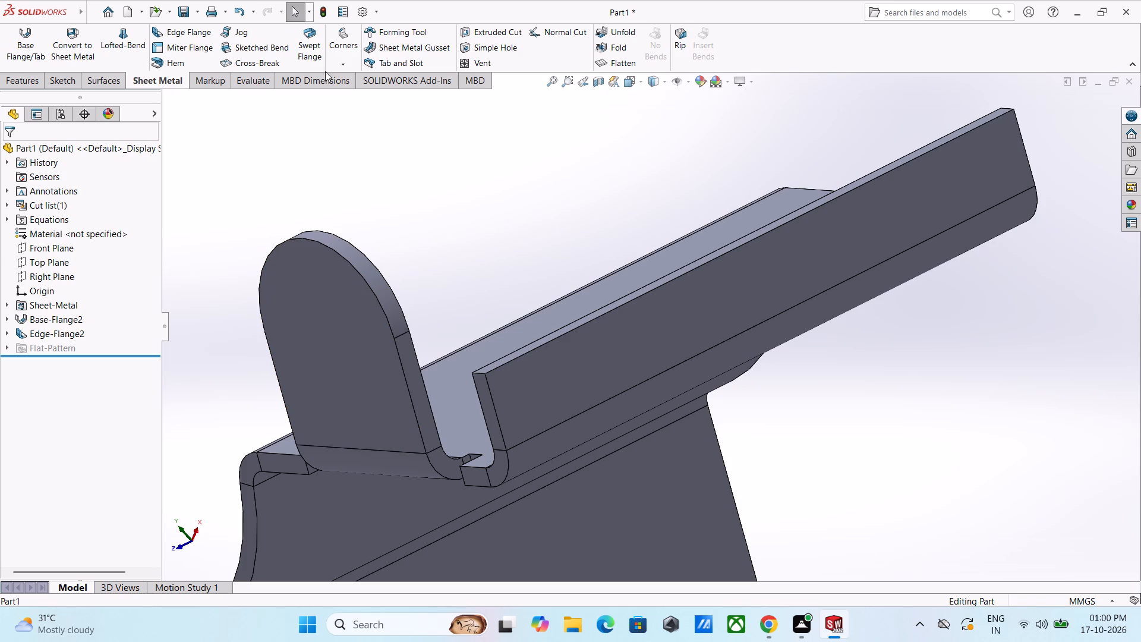
Create a blind simple hole, 10 mm in diameter and 5 mm deep, on the upper part of the round-topped edge flange's face.
{"action": "left_click", "coordinate": [483, 52]}
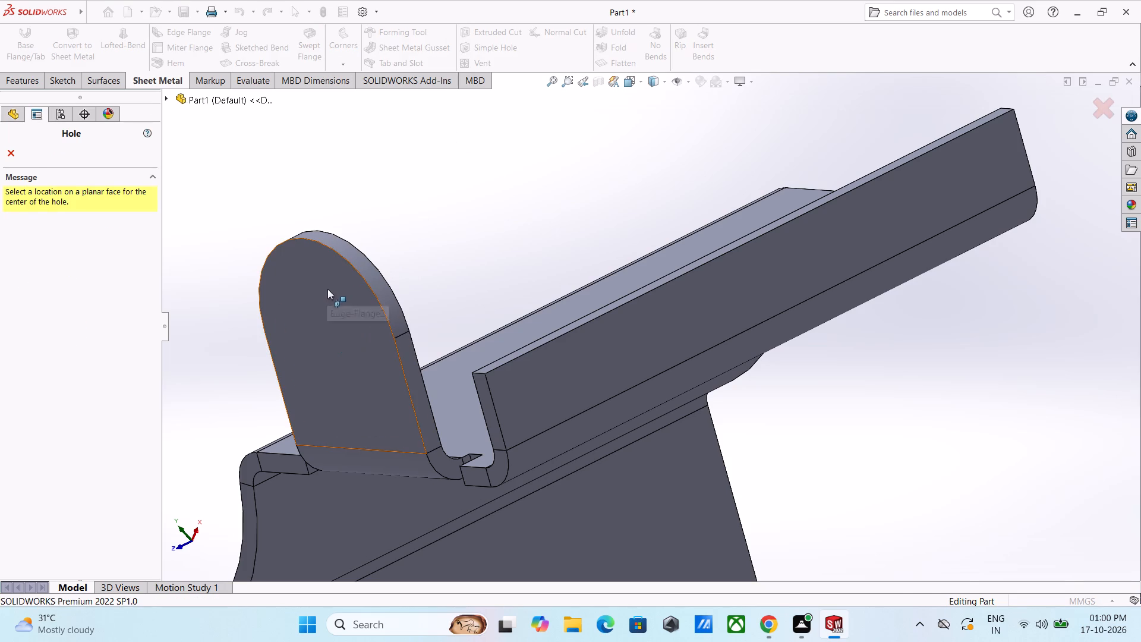
{"action": "left_click", "coordinate": [329, 292]}
{"action": "middle_click_drag", "start_coordinate": [402, 269], "coordinate": [453, 230]}
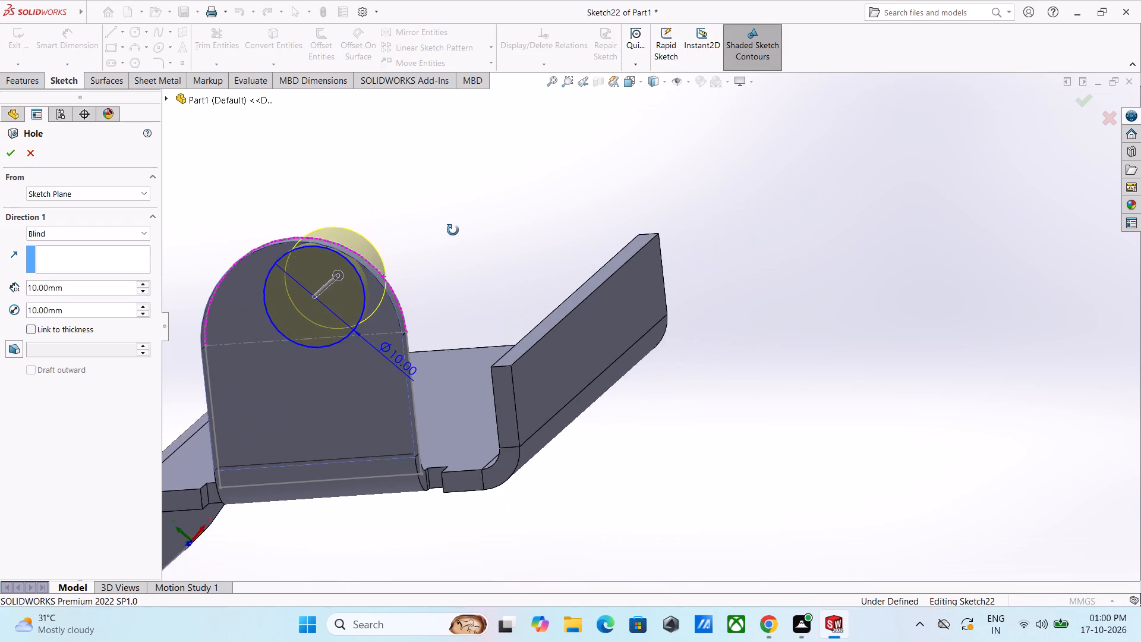
{"action": "middle_click_drag", "start_coordinate": [453, 230], "coordinate": [456, 228]}
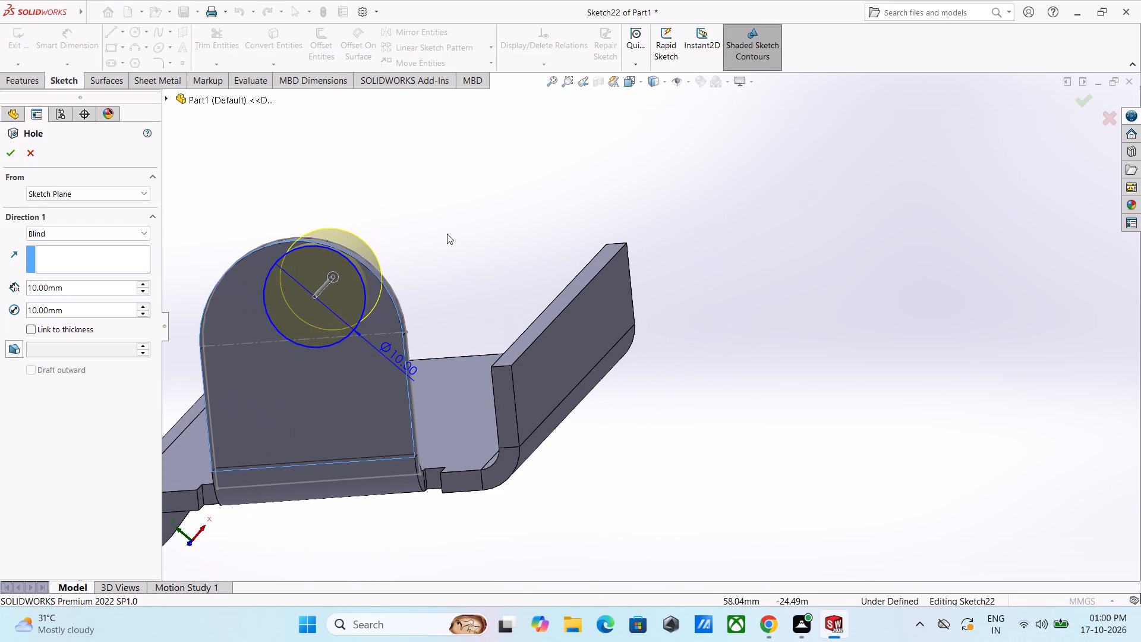
{"action": "left_click_drag", "start_coordinate": [313, 297], "coordinate": [316, 317]}
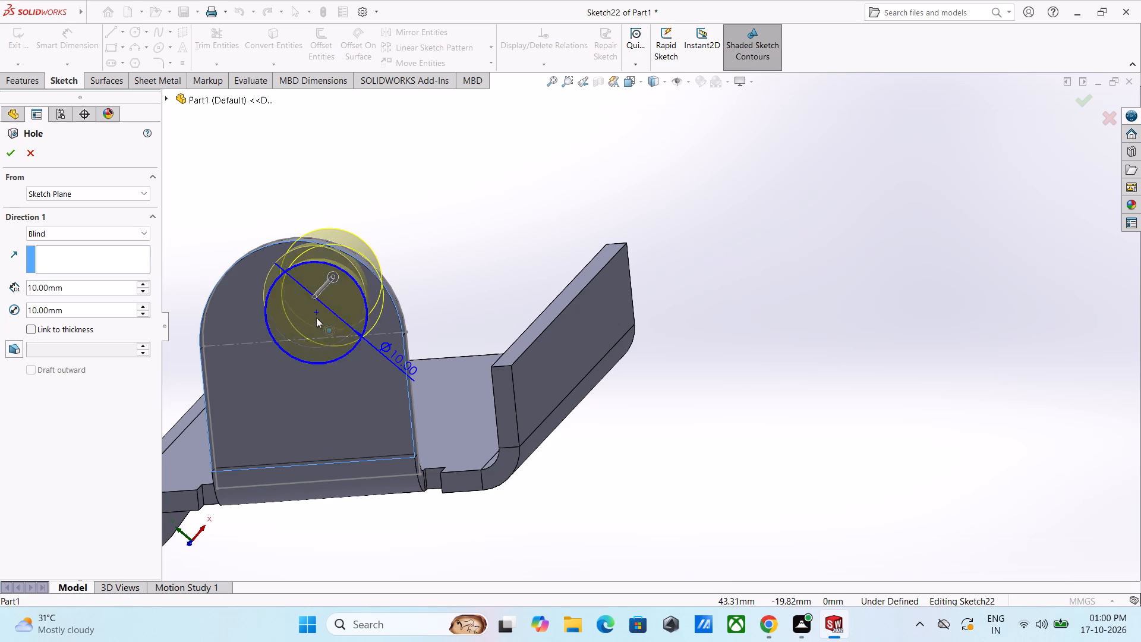
{"action": "left_click_drag", "start_coordinate": [316, 317], "coordinate": [320, 294]}
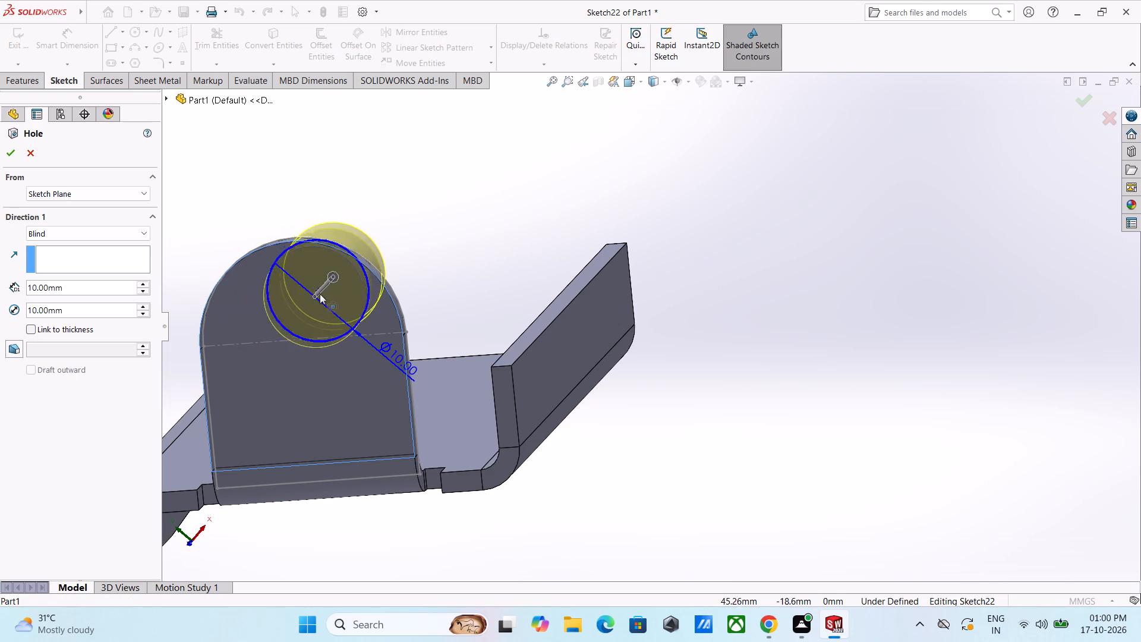
{"action": "left_click_drag", "start_coordinate": [320, 294], "coordinate": [286, 323]}
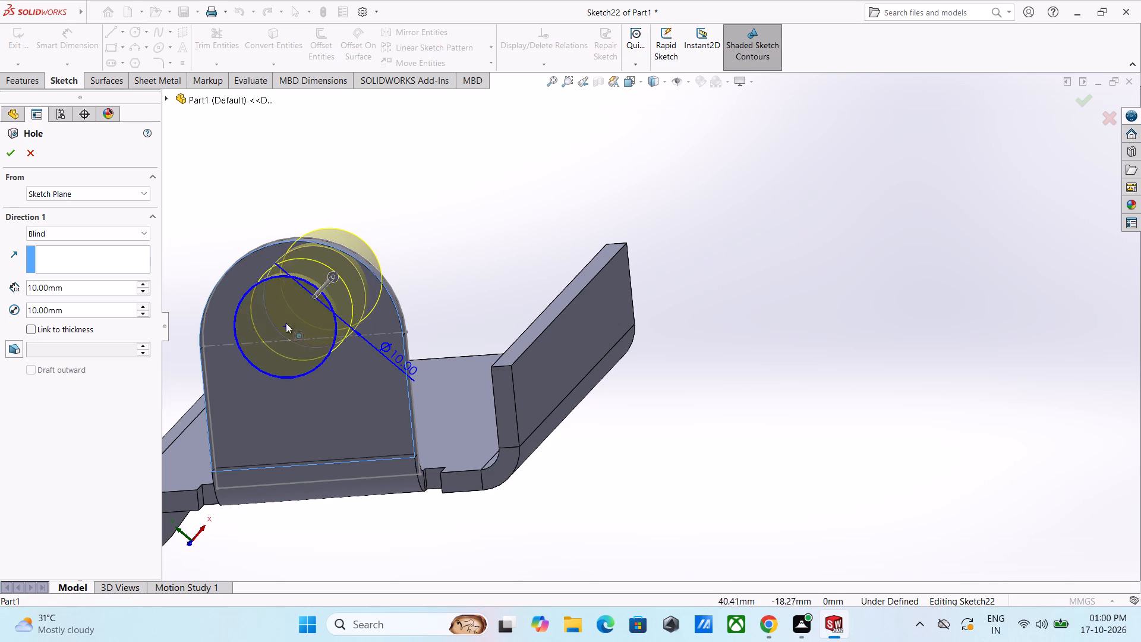
{"action": "left_click_drag", "start_coordinate": [286, 323], "coordinate": [285, 337]}
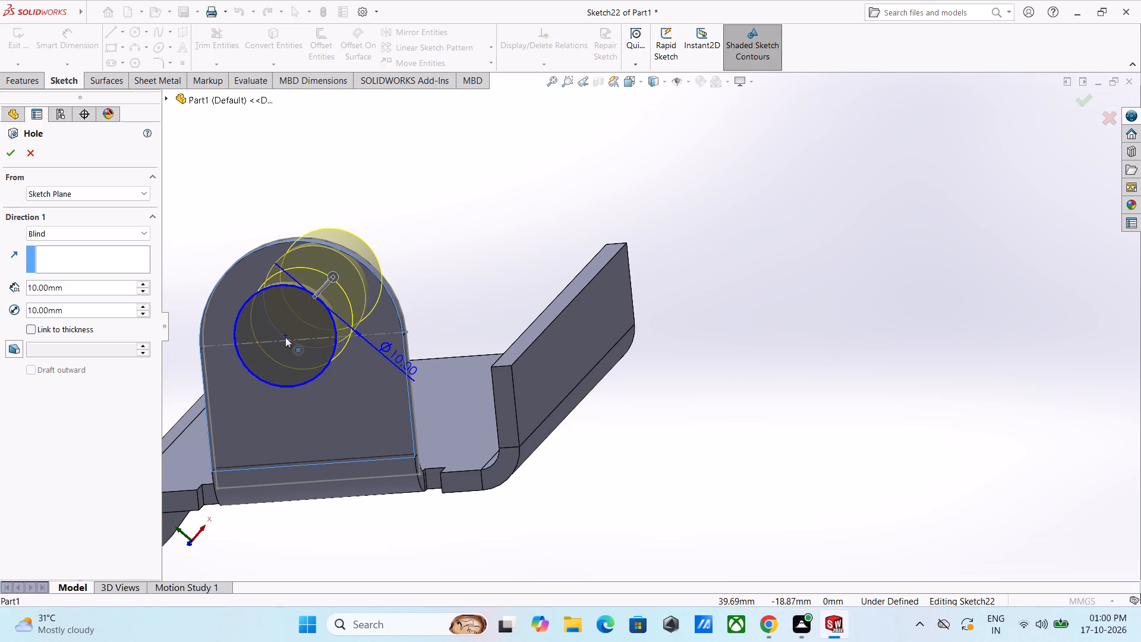
{"action": "left_click_drag", "start_coordinate": [285, 337], "coordinate": [294, 312]}
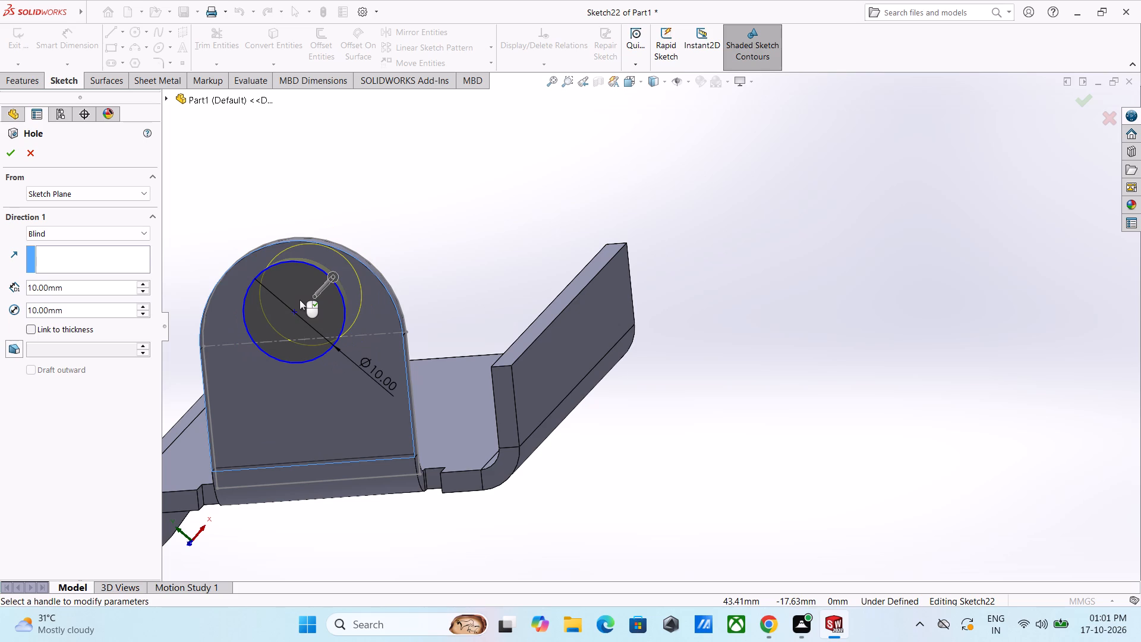
{"action": "double_click", "coordinate": [67, 287]}
{"action": "double_click", "coordinate": [94, 288]}
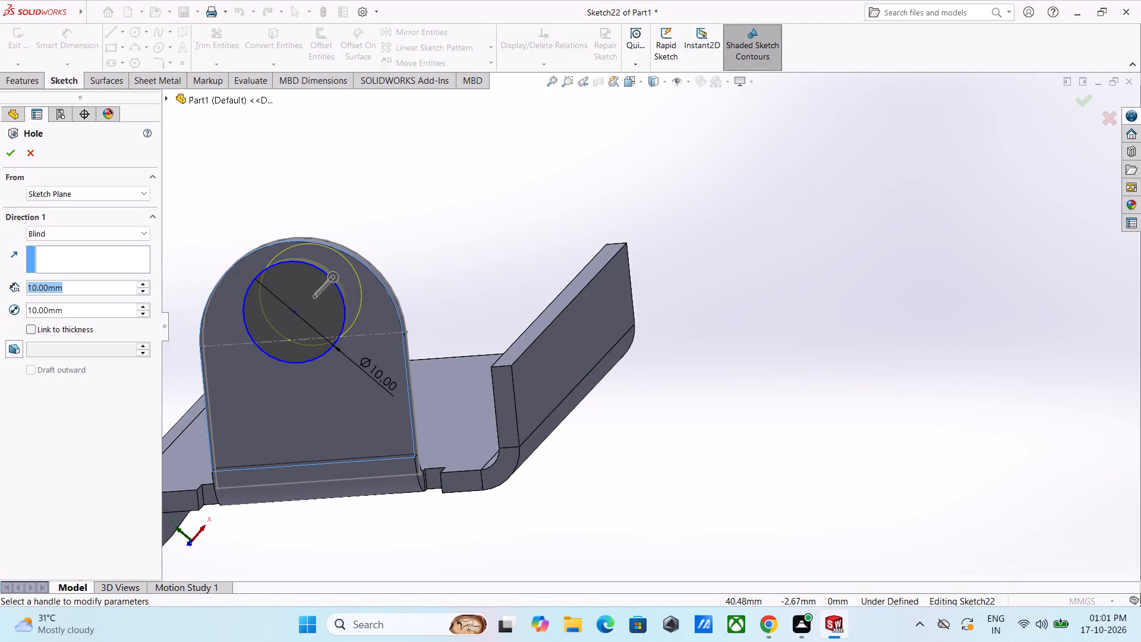
{"action": "key", "text": "5"}
{"action": "key", "text": "Return"}
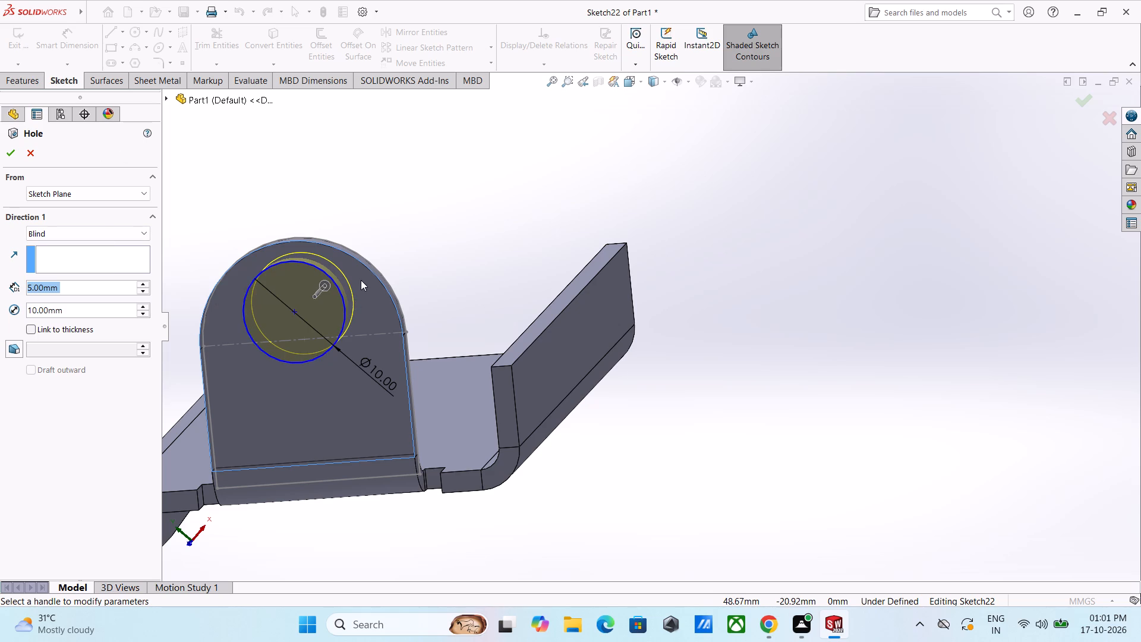
{"action": "key", "text": "Return"}
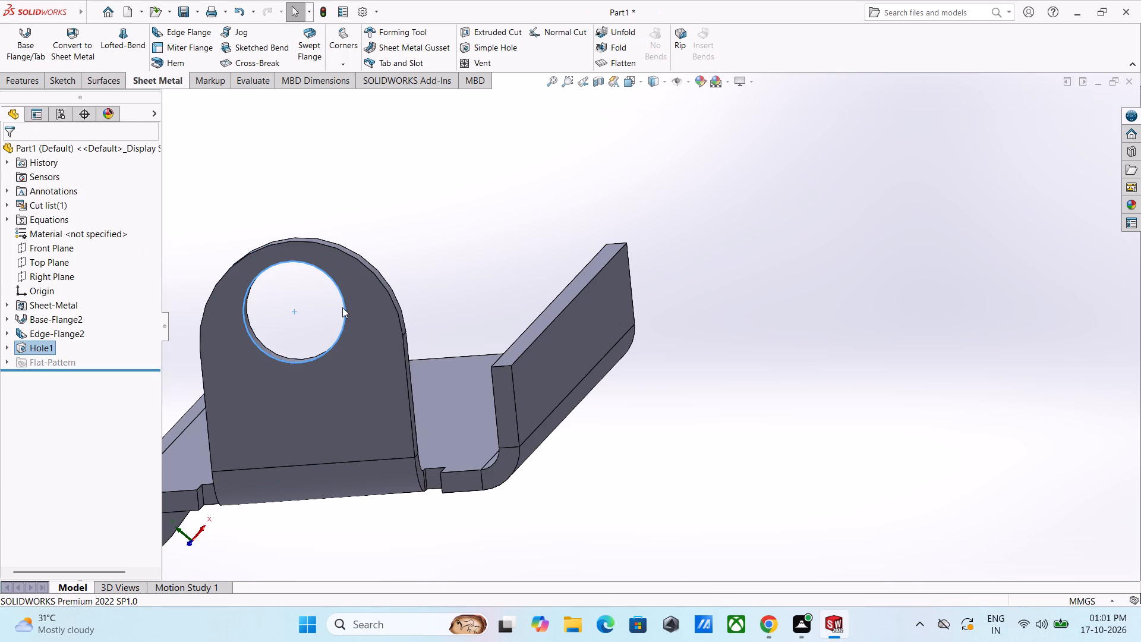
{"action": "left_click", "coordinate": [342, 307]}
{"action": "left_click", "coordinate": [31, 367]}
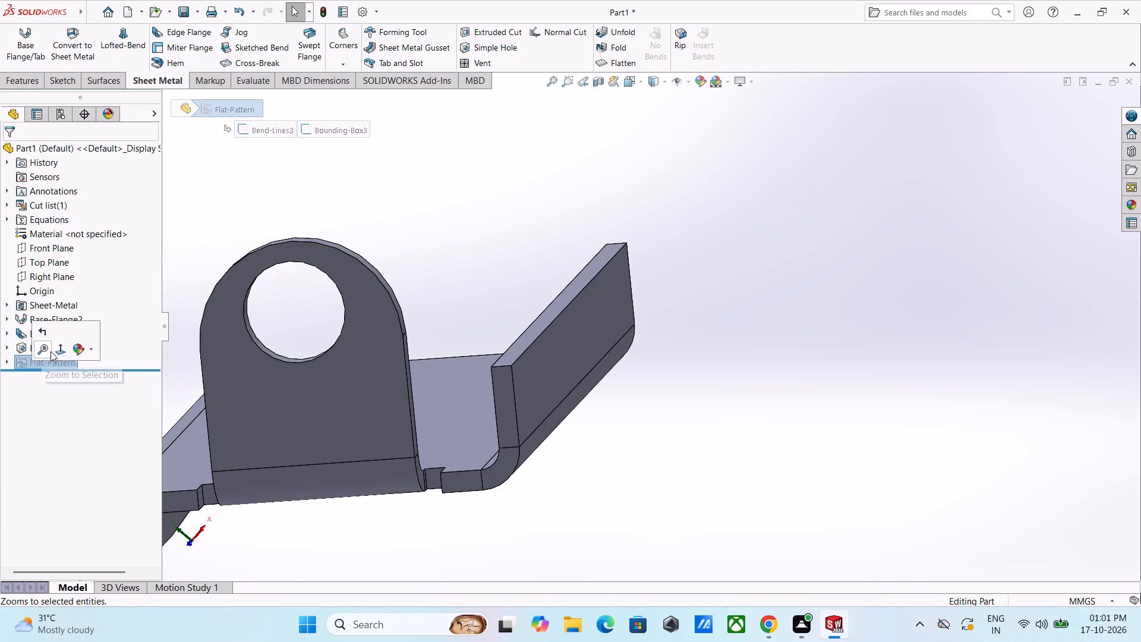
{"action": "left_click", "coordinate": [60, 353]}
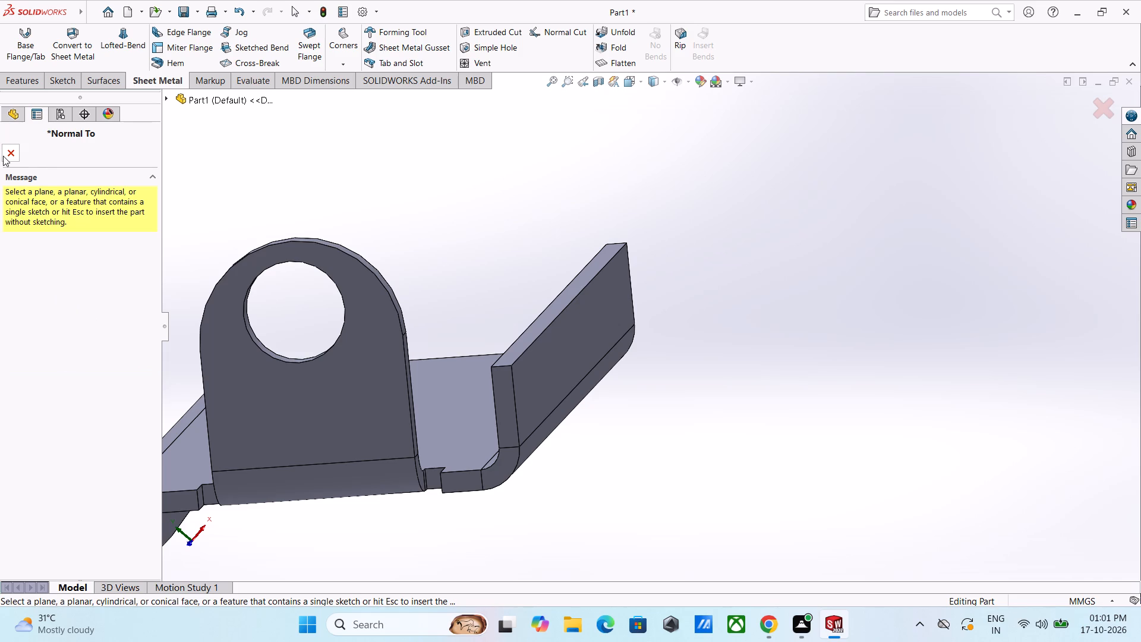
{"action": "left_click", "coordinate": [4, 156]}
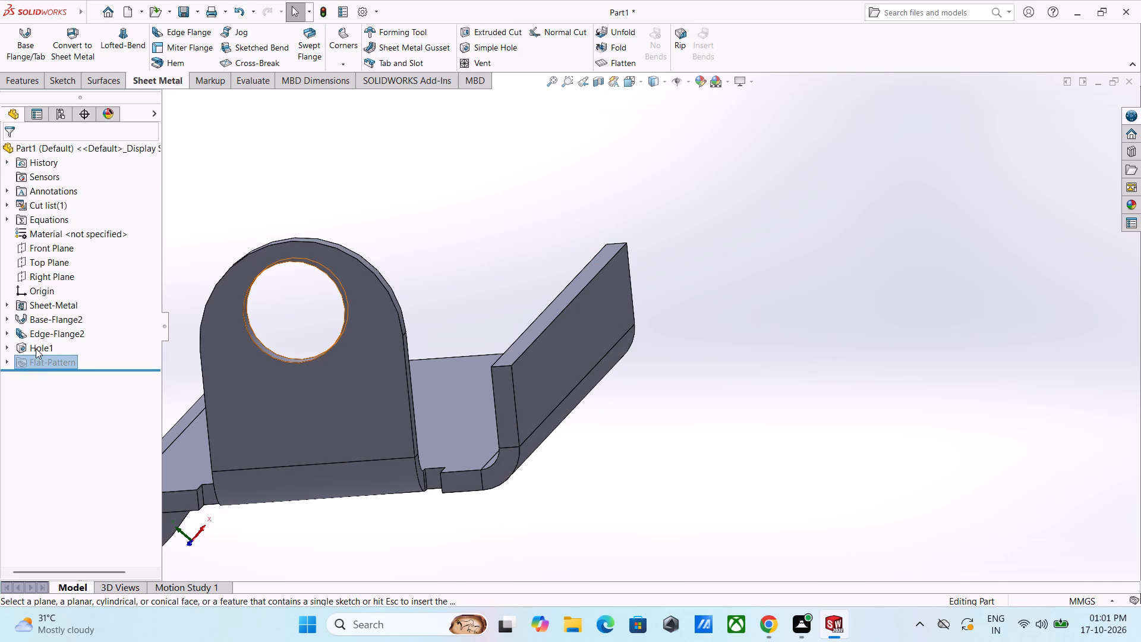
Edit the hole's sketch so the circle's centre coincides with the centre of the flange's top arc, and exit the sketch.
{"action": "left_click", "coordinate": [36, 348]}
{"action": "left_click", "coordinate": [64, 317]}
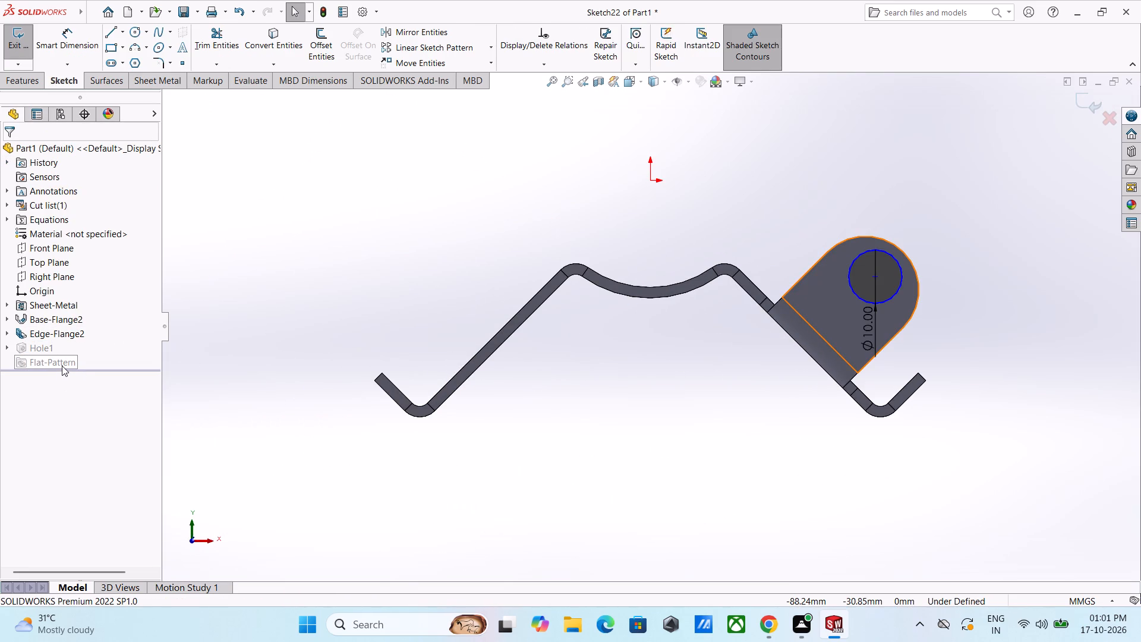
{"action": "right_click", "coordinate": [62, 366]}
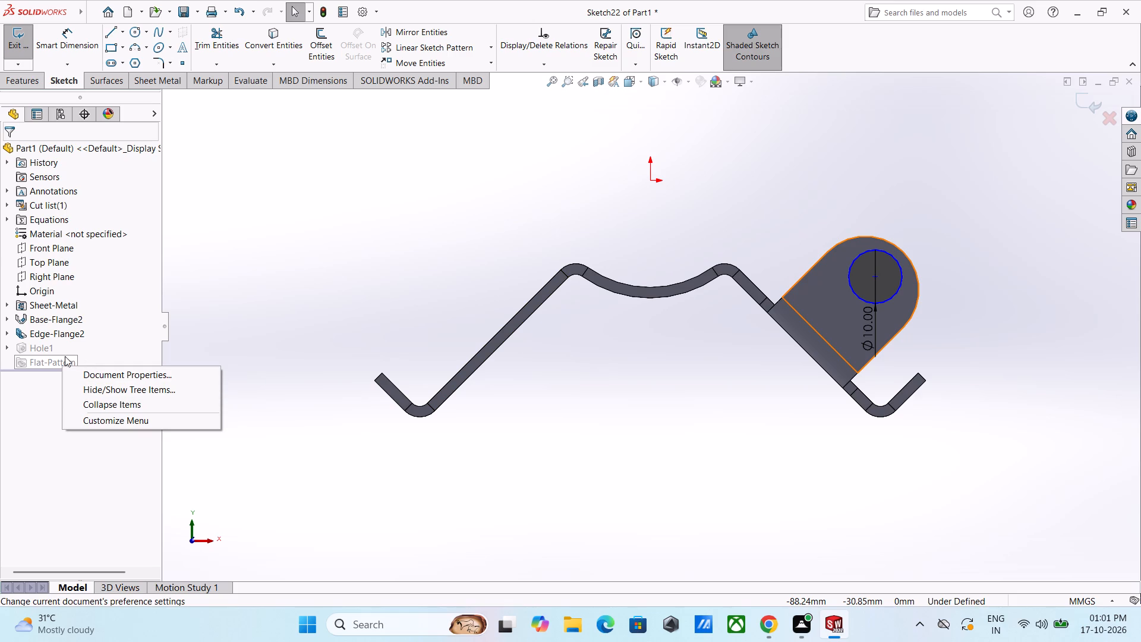
{"action": "left_click", "coordinate": [45, 348]}
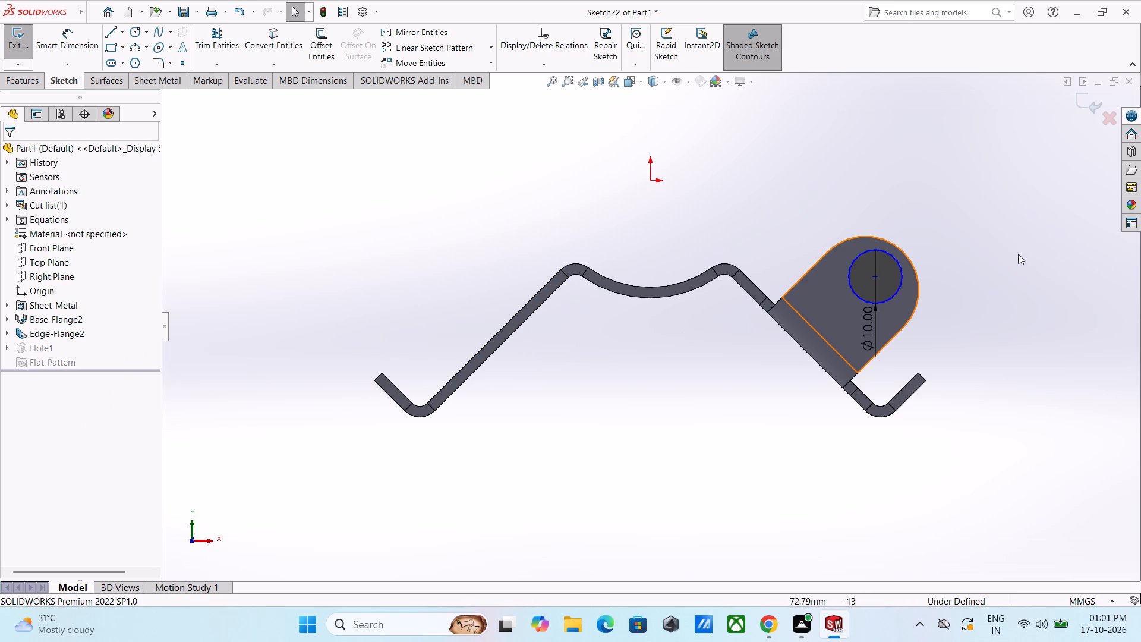
{"action": "middle_click_drag", "start_coordinate": [934, 252], "coordinate": [858, 246]}
{"action": "scroll", "coordinate": [777, 267], "scroll_direction": "up", "scroll_amount": 2}
{"action": "scroll", "coordinate": [560, 320], "scroll_direction": "down", "scroll_amount": 1}
{"action": "middle_click_drag", "start_coordinate": [560, 321], "coordinate": [595, 283]}
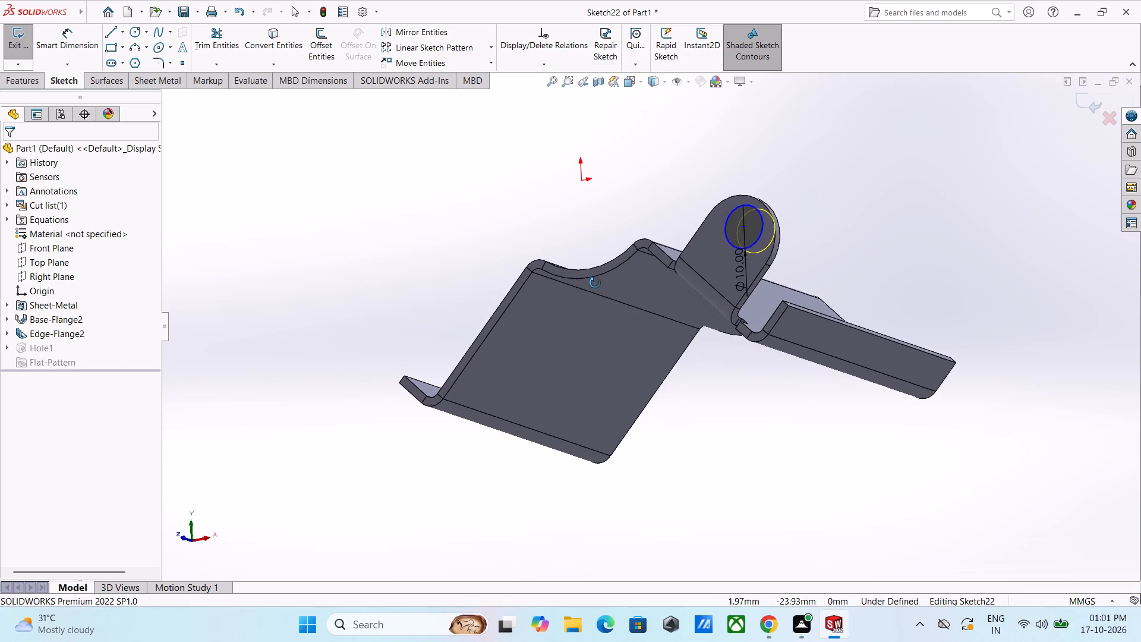
{"action": "middle_click_drag", "start_coordinate": [595, 283], "coordinate": [596, 282]}
{"action": "middle_click_drag", "start_coordinate": [679, 329], "coordinate": [689, 350]}
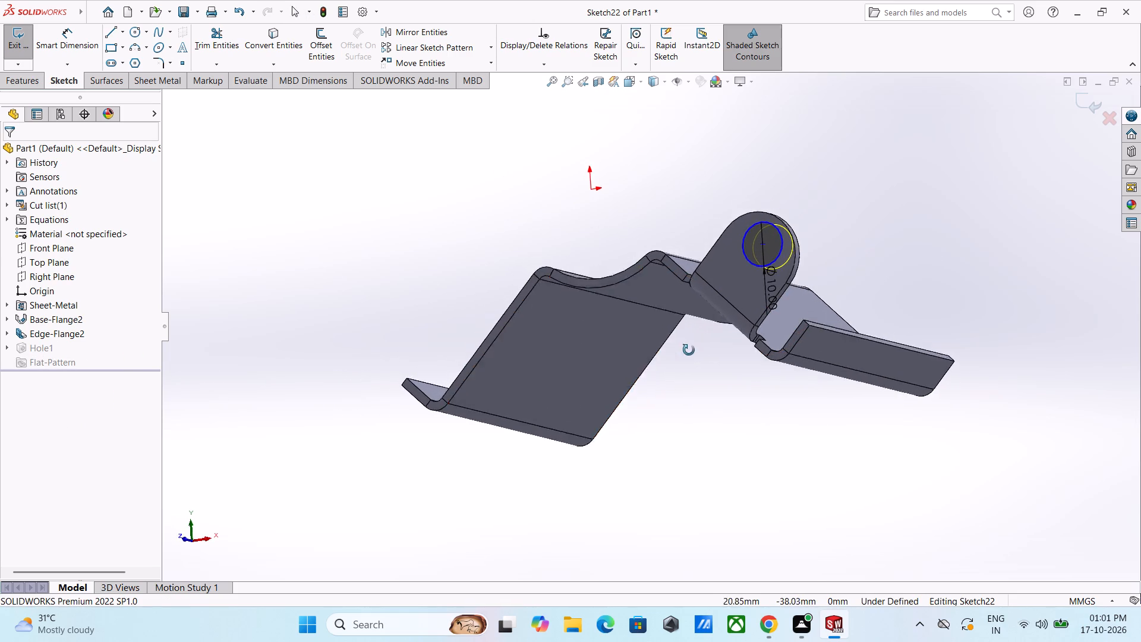
{"action": "middle_click_drag", "start_coordinate": [689, 350], "coordinate": [704, 360]}
{"action": "scroll", "coordinate": [762, 304], "scroll_direction": "down", "scroll_amount": 7}
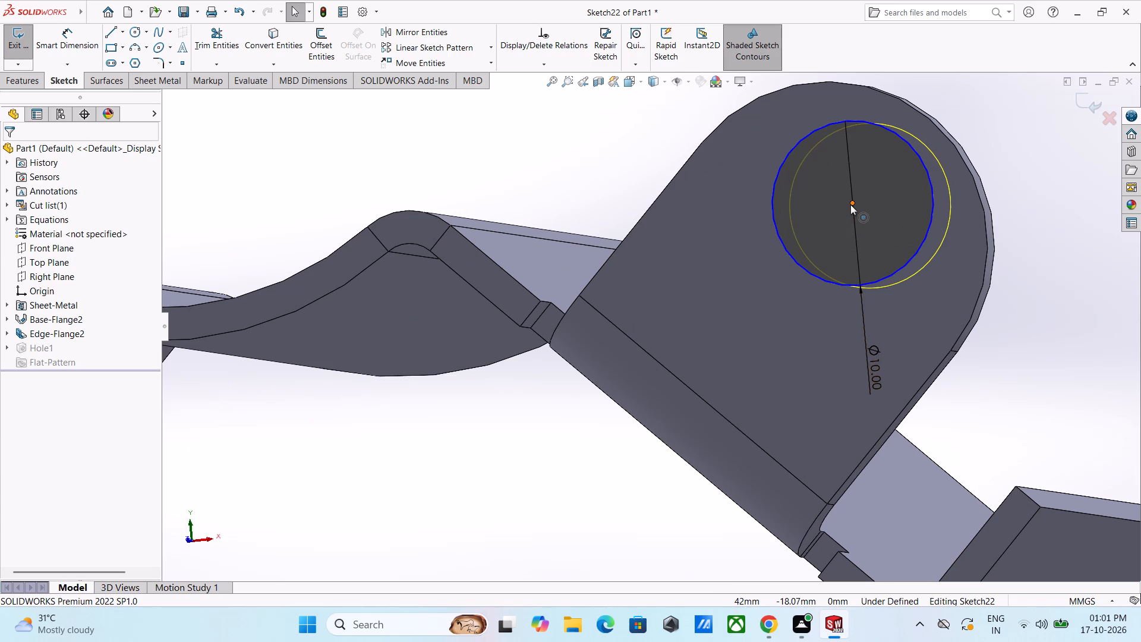
{"action": "left_click_drag", "start_coordinate": [850, 203], "coordinate": [940, 232]}
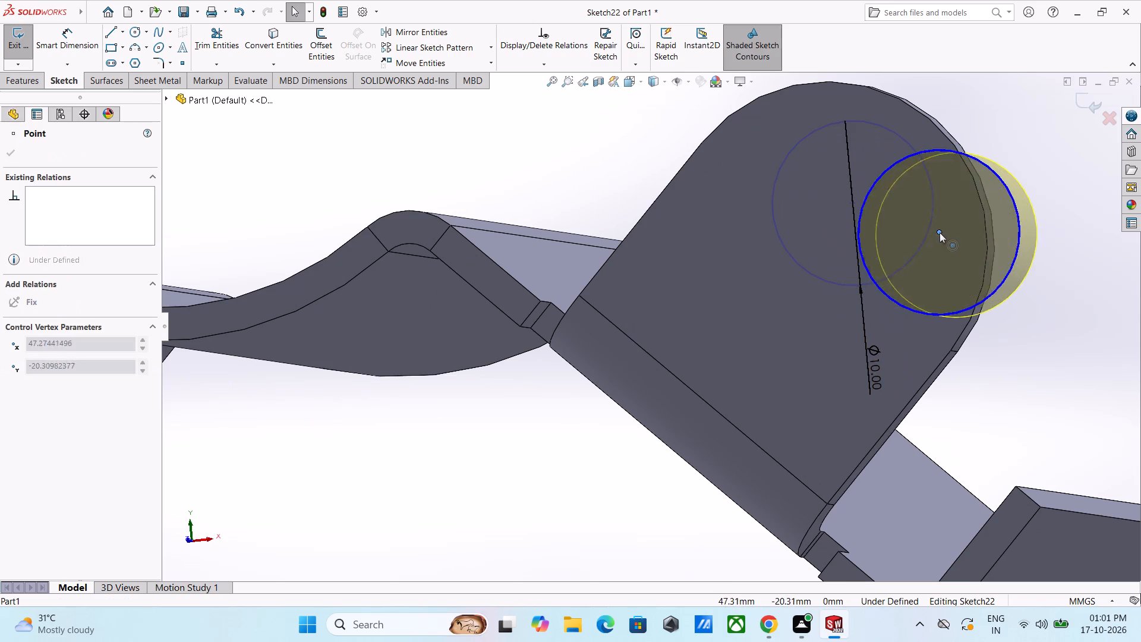
{"action": "left_click_drag", "start_coordinate": [940, 232], "coordinate": [884, 246]}
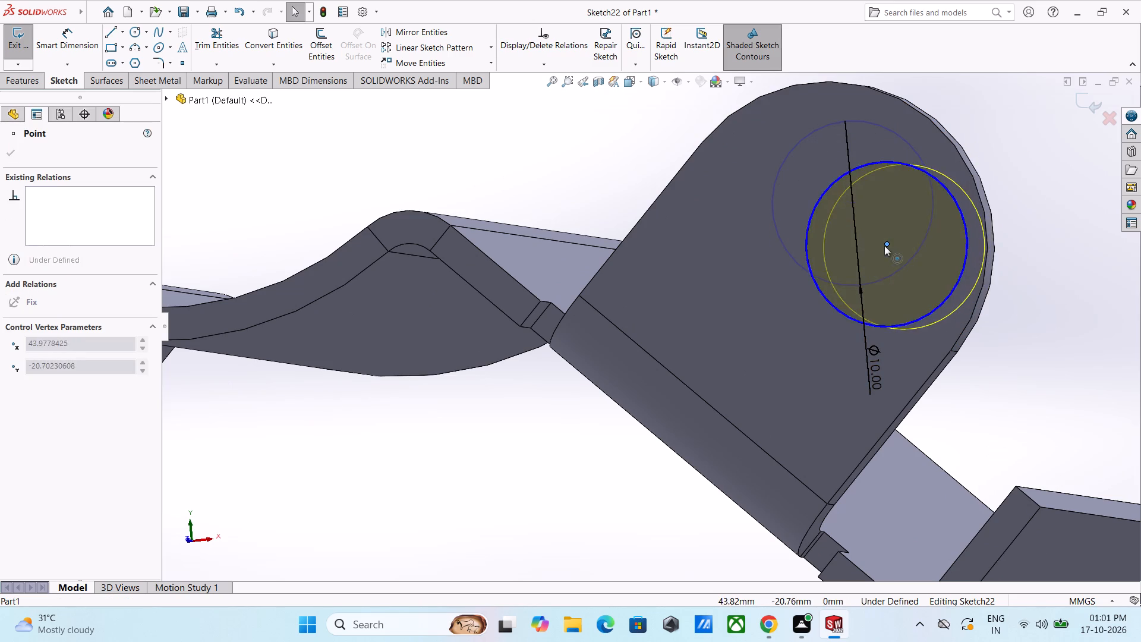
{"action": "left_click_drag", "start_coordinate": [884, 246], "coordinate": [947, 269]}
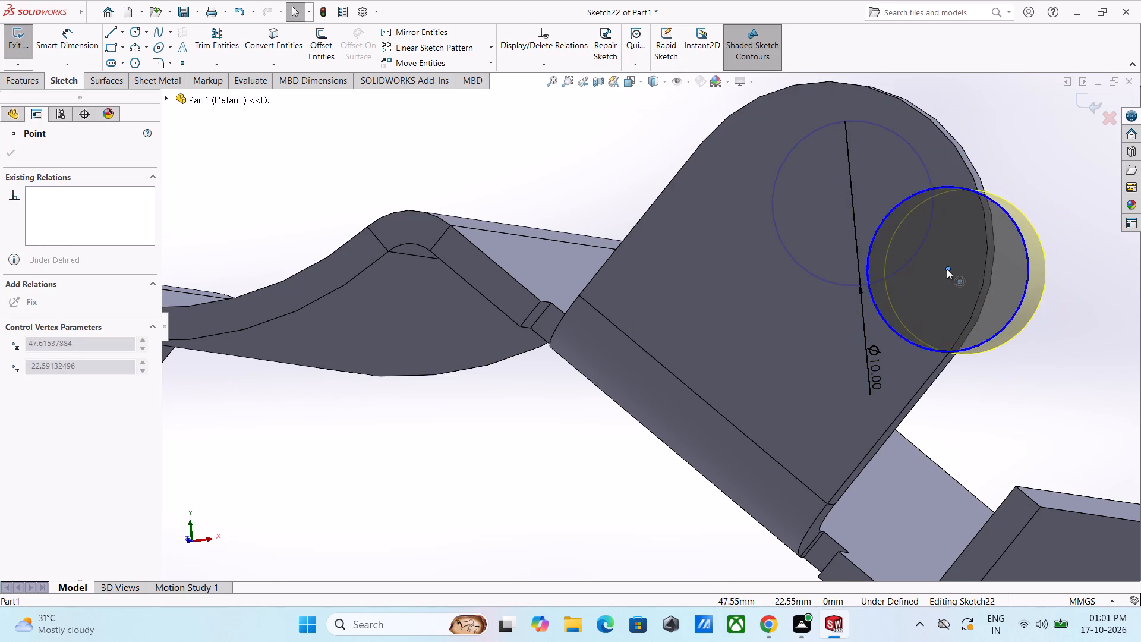
{"action": "left_click_drag", "start_coordinate": [947, 269], "coordinate": [828, 248]}
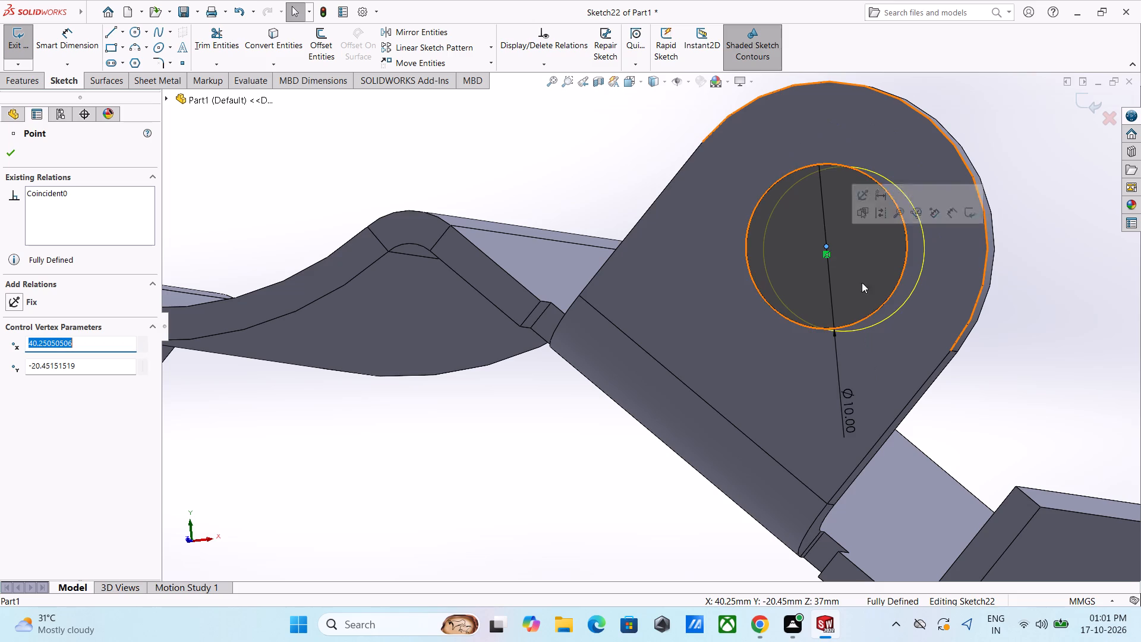
{"action": "scroll", "coordinate": [2, 339], "scroll_direction": "down", "scroll_amount": 3}
{"action": "scroll", "coordinate": [862, 249], "scroll_direction": "up", "scroll_amount": 4}
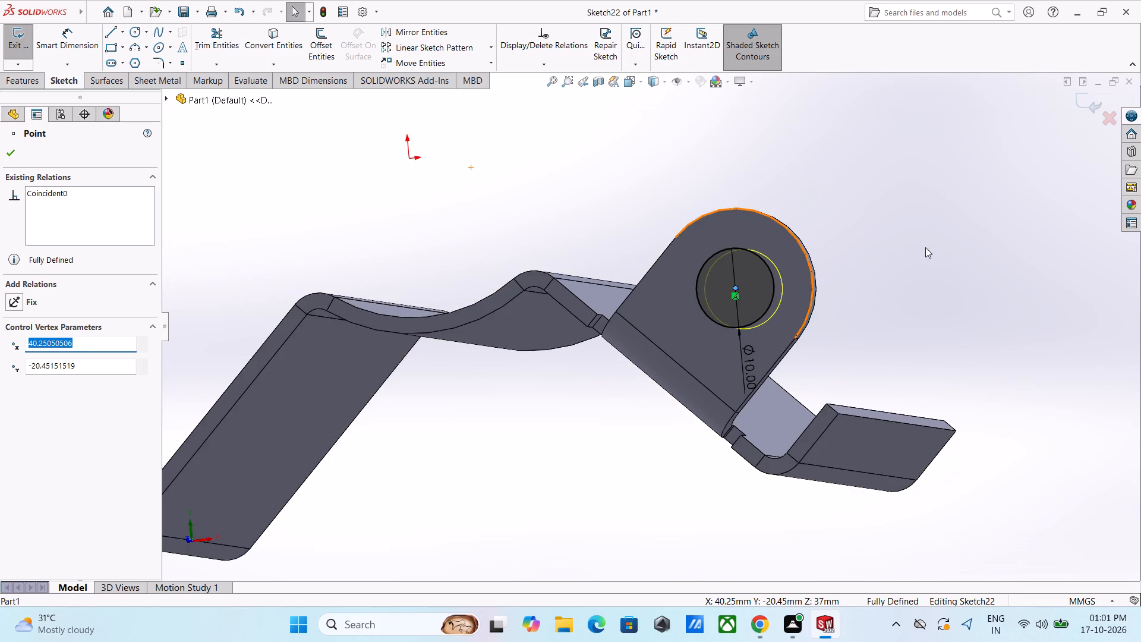
{"action": "middle_click_drag", "start_coordinate": [922, 253], "coordinate": [860, 260]}
{"action": "scroll", "coordinate": [861, 256], "scroll_direction": "up", "scroll_amount": 1}
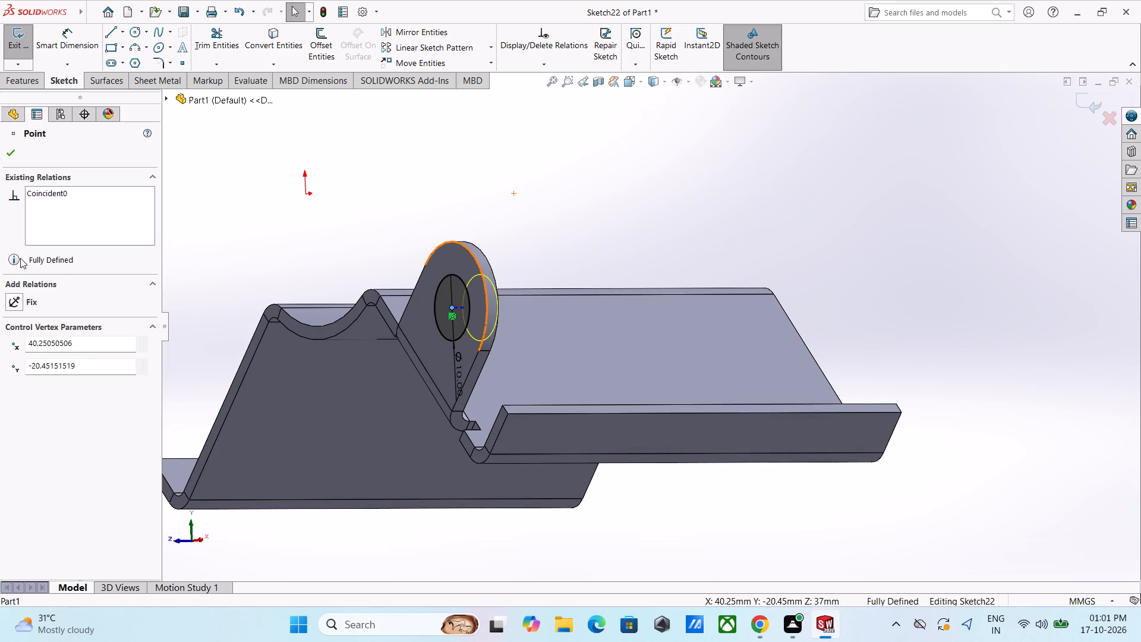
{"action": "left_click", "coordinate": [11, 154]}
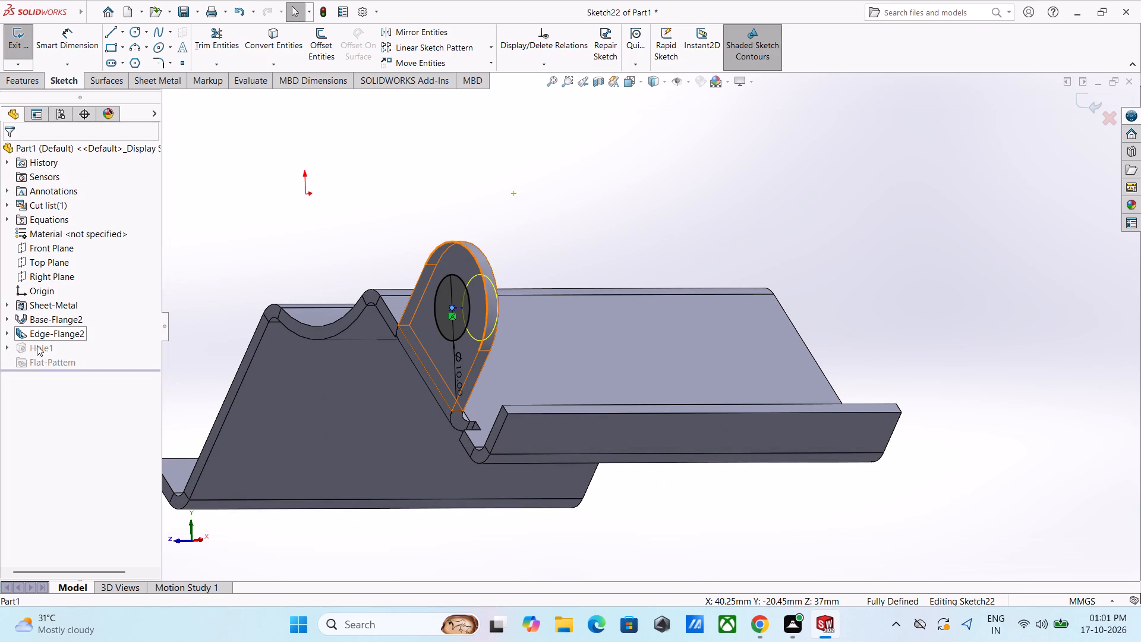
{"action": "left_click", "coordinate": [34, 350]}
{"action": "left_click", "coordinate": [14, 48]}
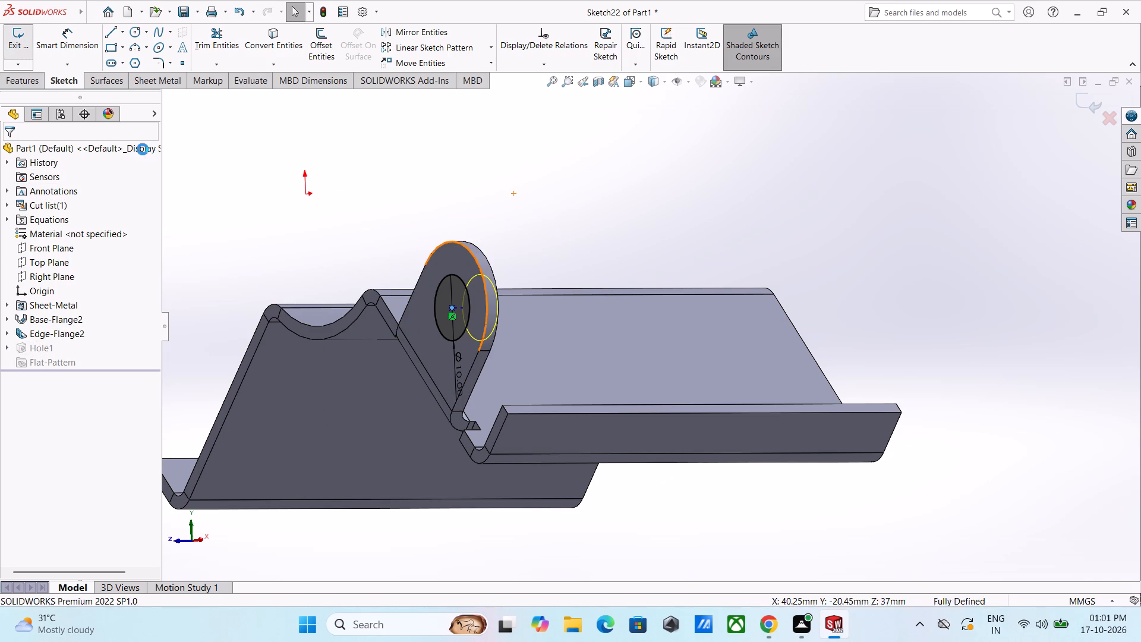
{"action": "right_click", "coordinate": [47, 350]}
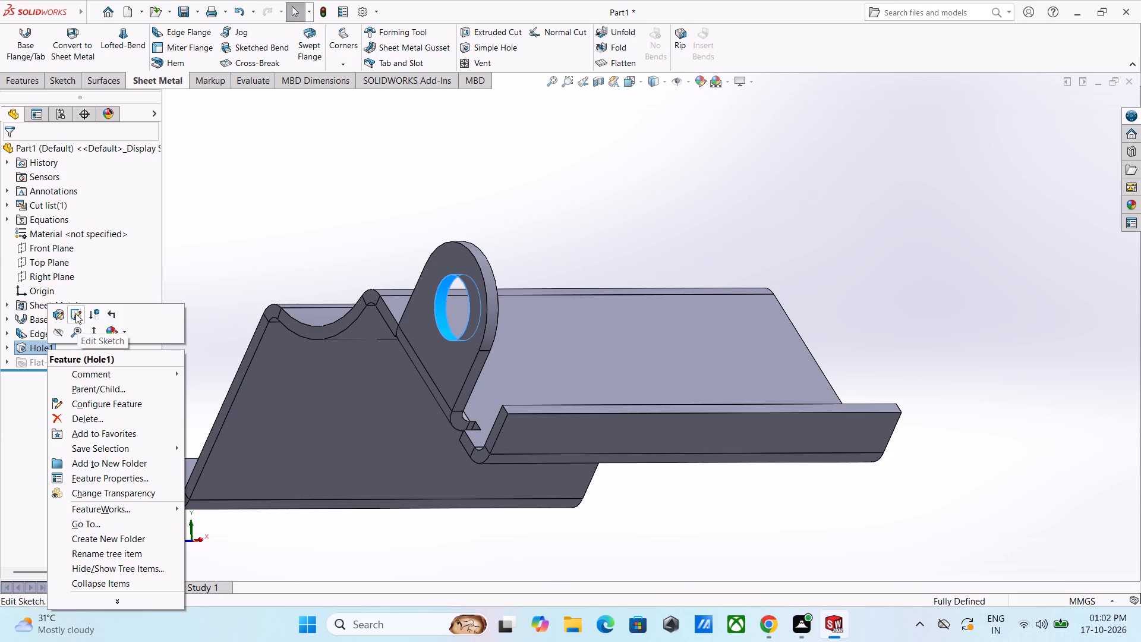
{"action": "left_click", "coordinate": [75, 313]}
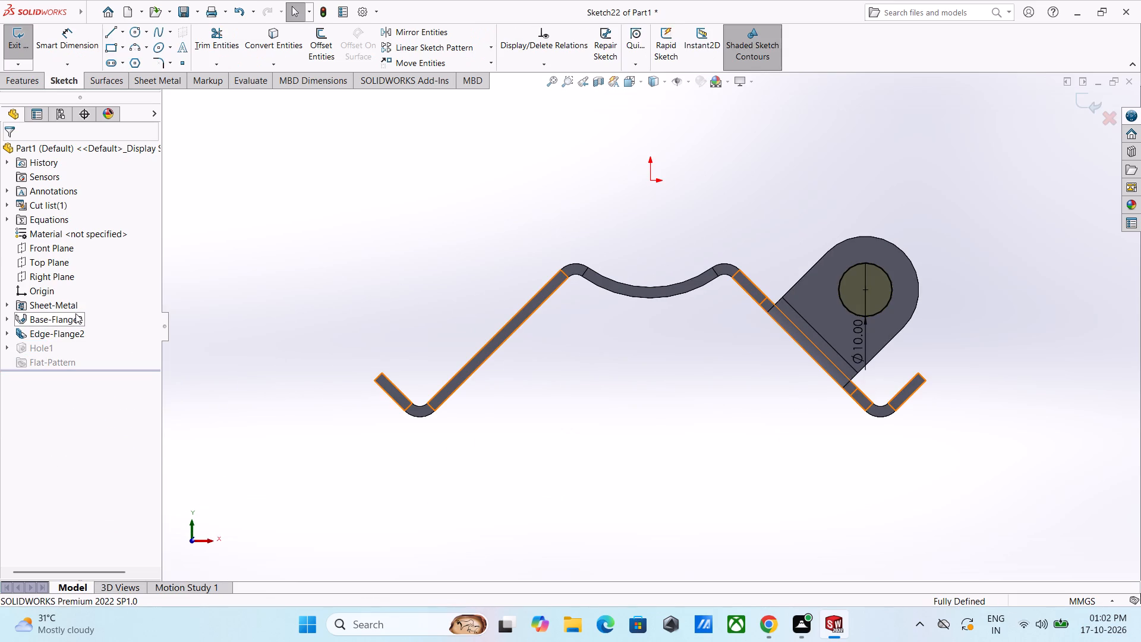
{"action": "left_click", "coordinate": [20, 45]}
Edit the round-topped flange's hole feature: link its depth to the sheet thickness and set the diameter to 5 mm.
{"action": "right_click", "coordinate": [30, 347]}
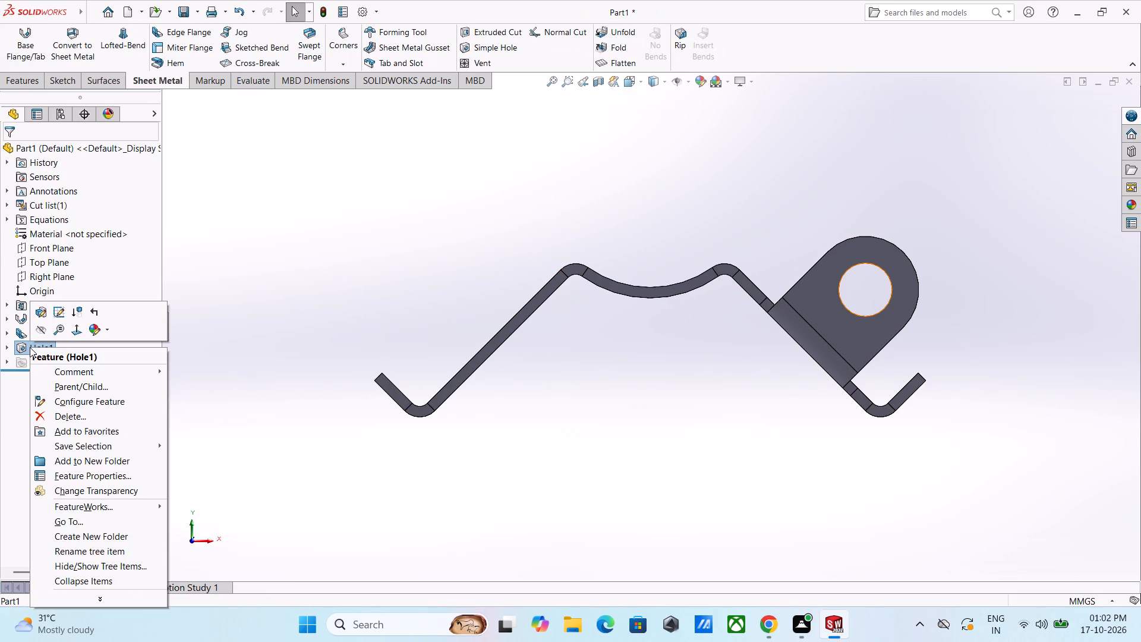
{"action": "left_click", "coordinate": [45, 312]}
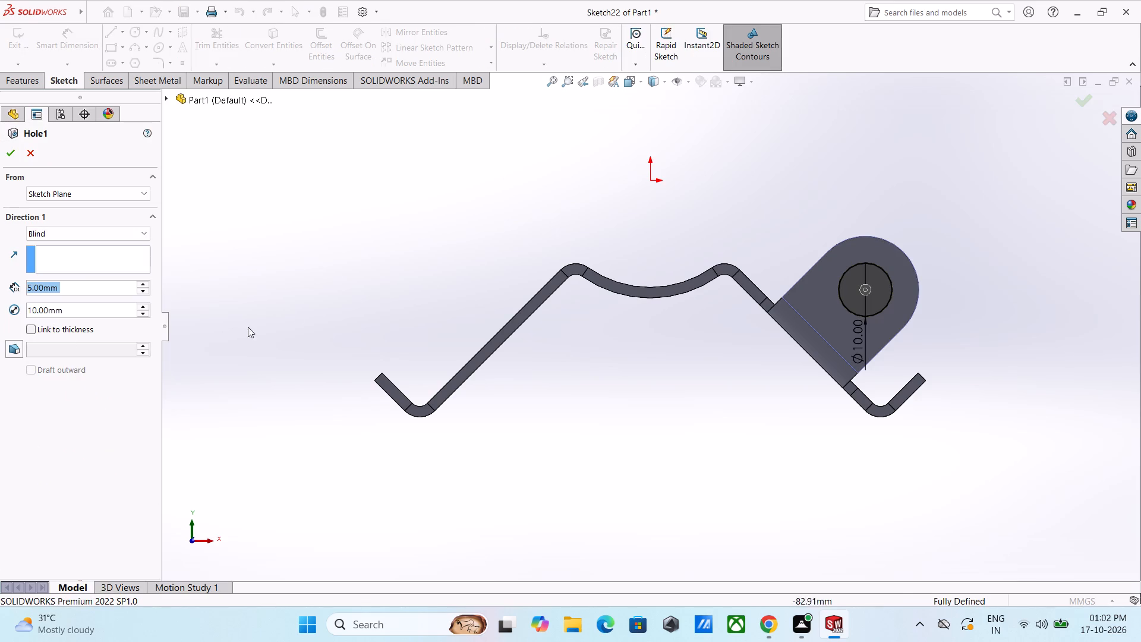
{"action": "middle_click_drag", "start_coordinate": [401, 281], "coordinate": [383, 279]}
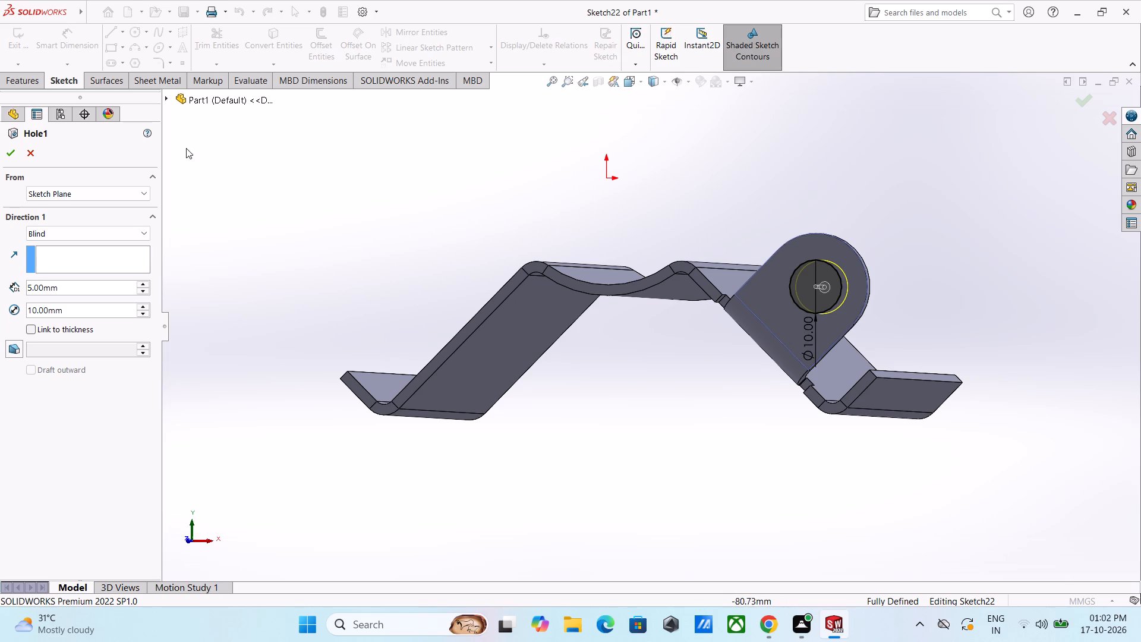
{"action": "left_click", "coordinate": [72, 285]}
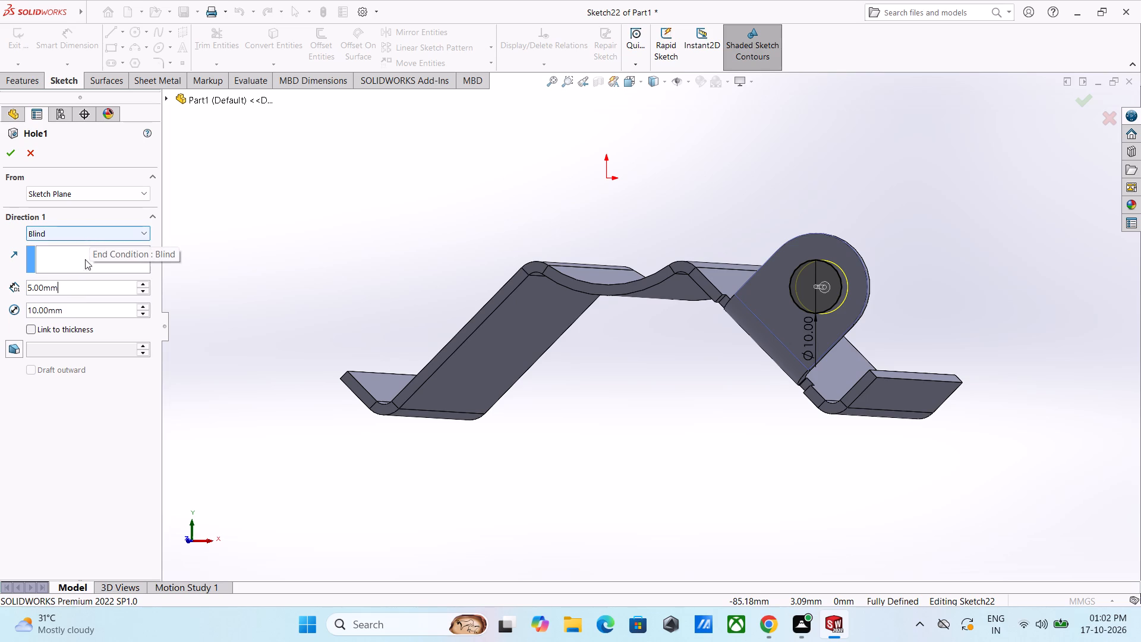
{"action": "left_click", "coordinate": [32, 326]}
{"action": "double_click", "coordinate": [49, 292]}
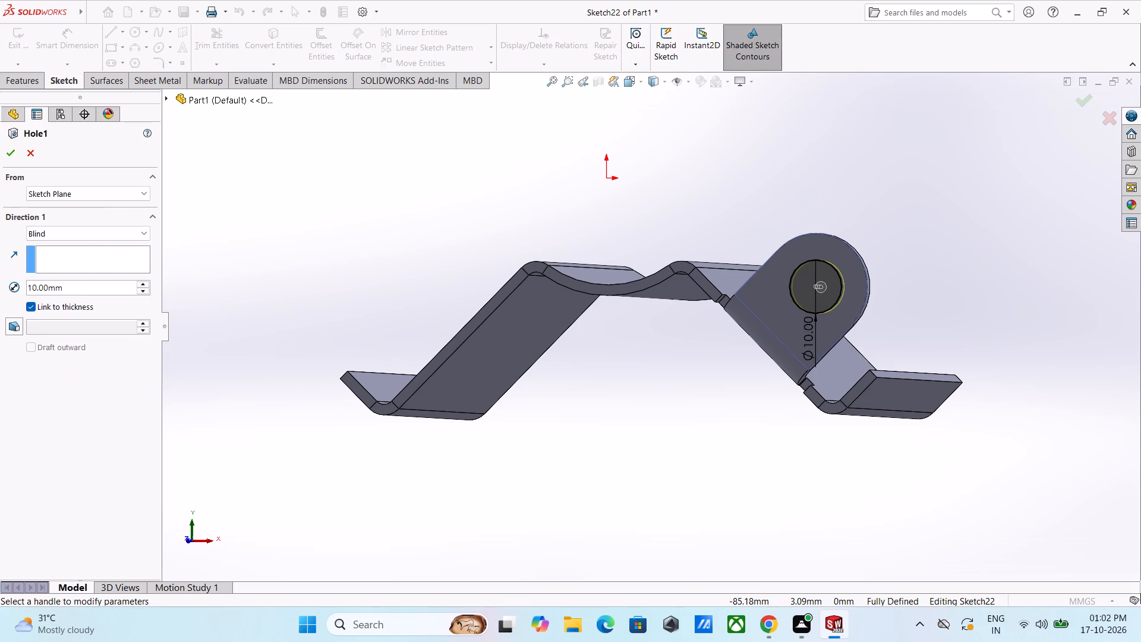
{"action": "key", "text": "5"}
{"action": "key", "text": "Return"}
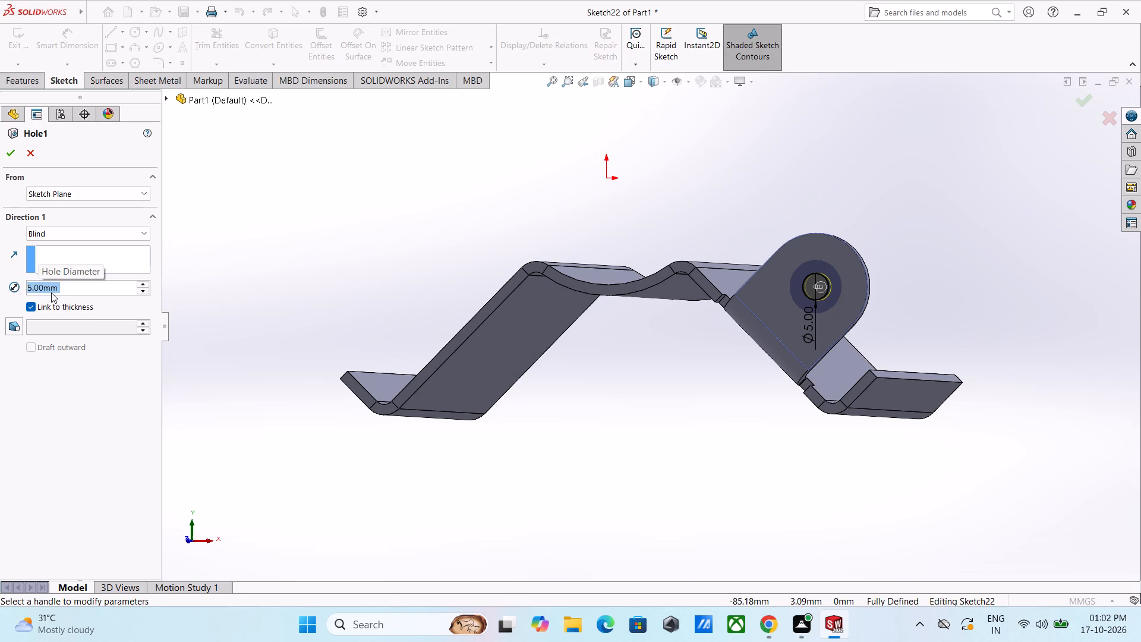
{"action": "left_click", "coordinate": [5, 154]}
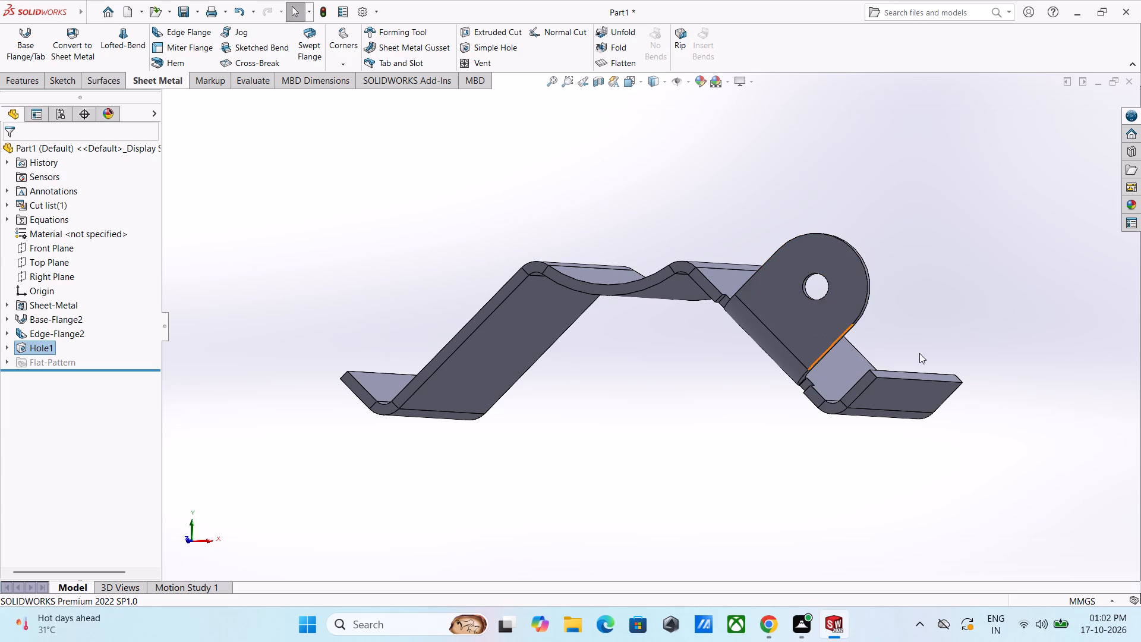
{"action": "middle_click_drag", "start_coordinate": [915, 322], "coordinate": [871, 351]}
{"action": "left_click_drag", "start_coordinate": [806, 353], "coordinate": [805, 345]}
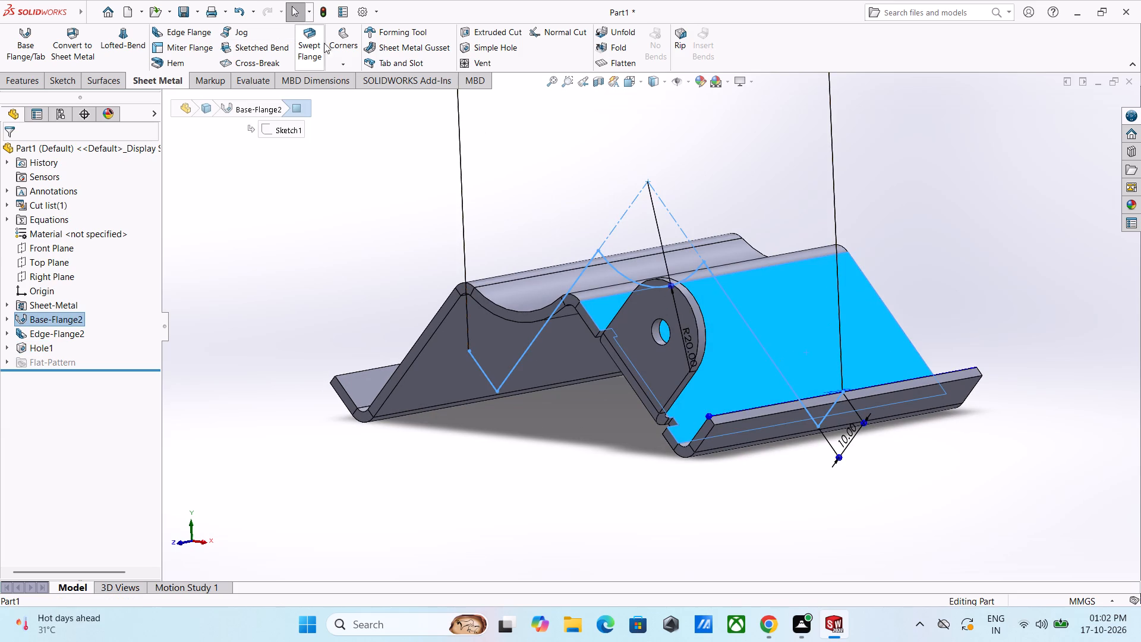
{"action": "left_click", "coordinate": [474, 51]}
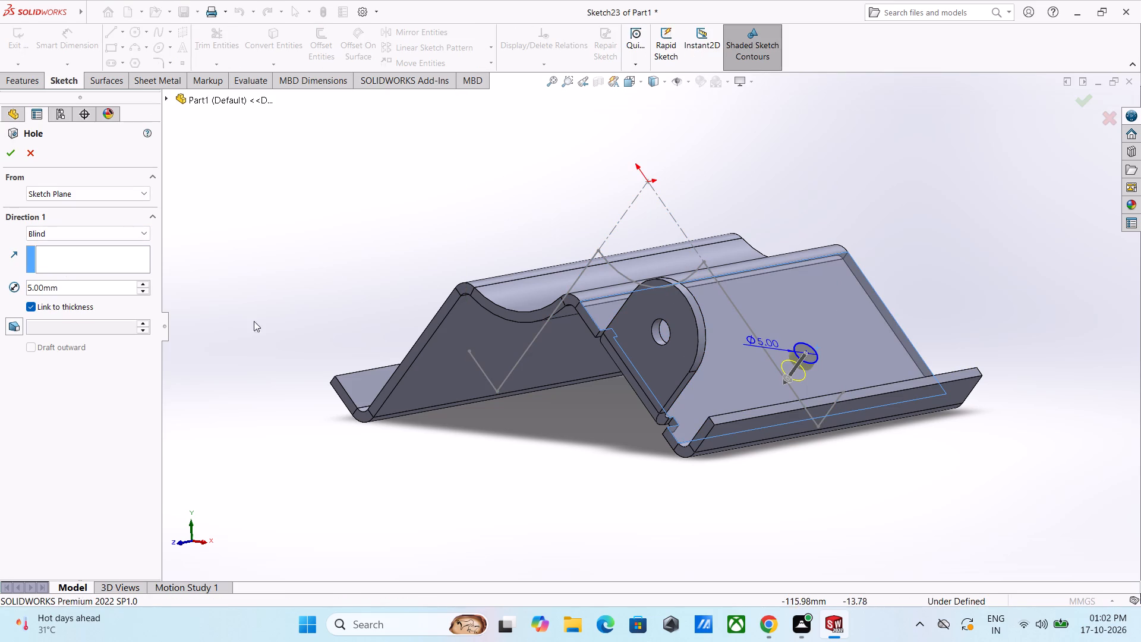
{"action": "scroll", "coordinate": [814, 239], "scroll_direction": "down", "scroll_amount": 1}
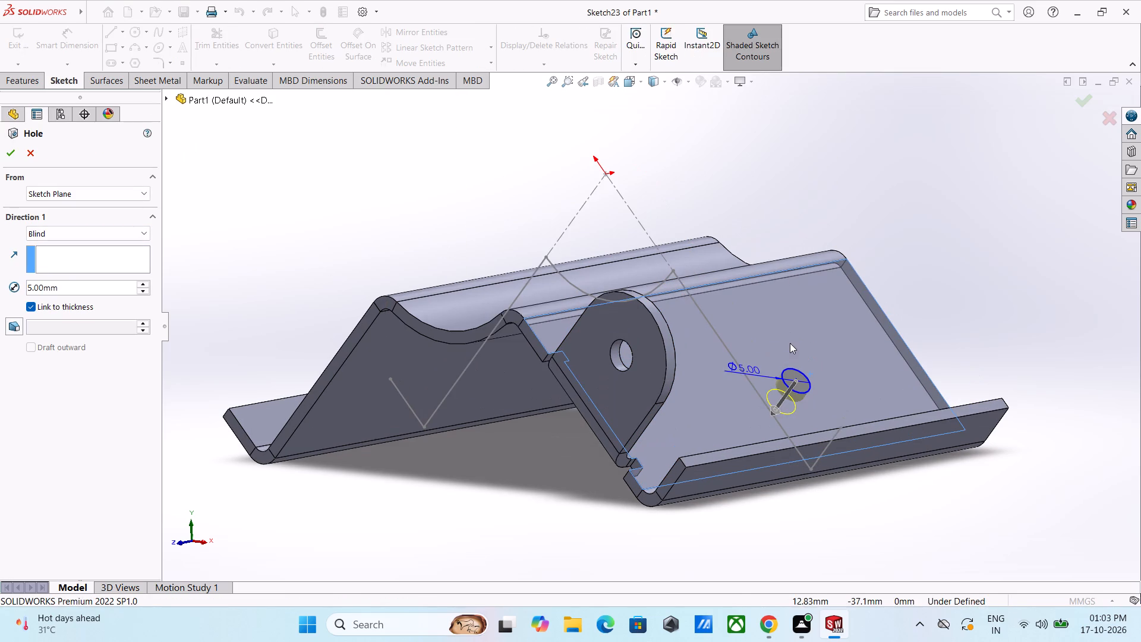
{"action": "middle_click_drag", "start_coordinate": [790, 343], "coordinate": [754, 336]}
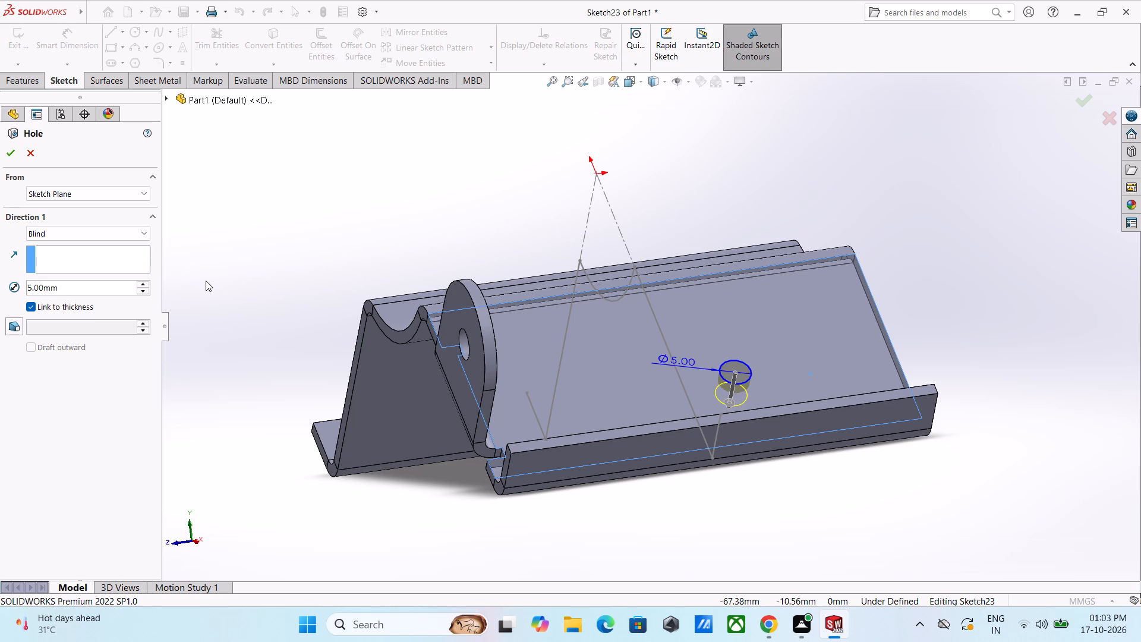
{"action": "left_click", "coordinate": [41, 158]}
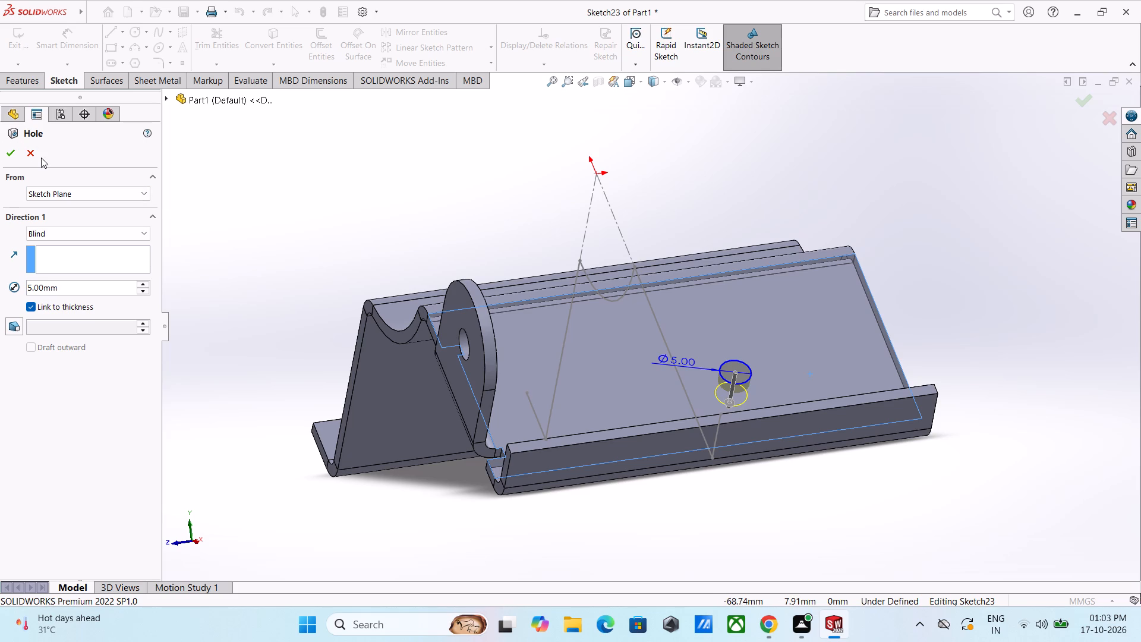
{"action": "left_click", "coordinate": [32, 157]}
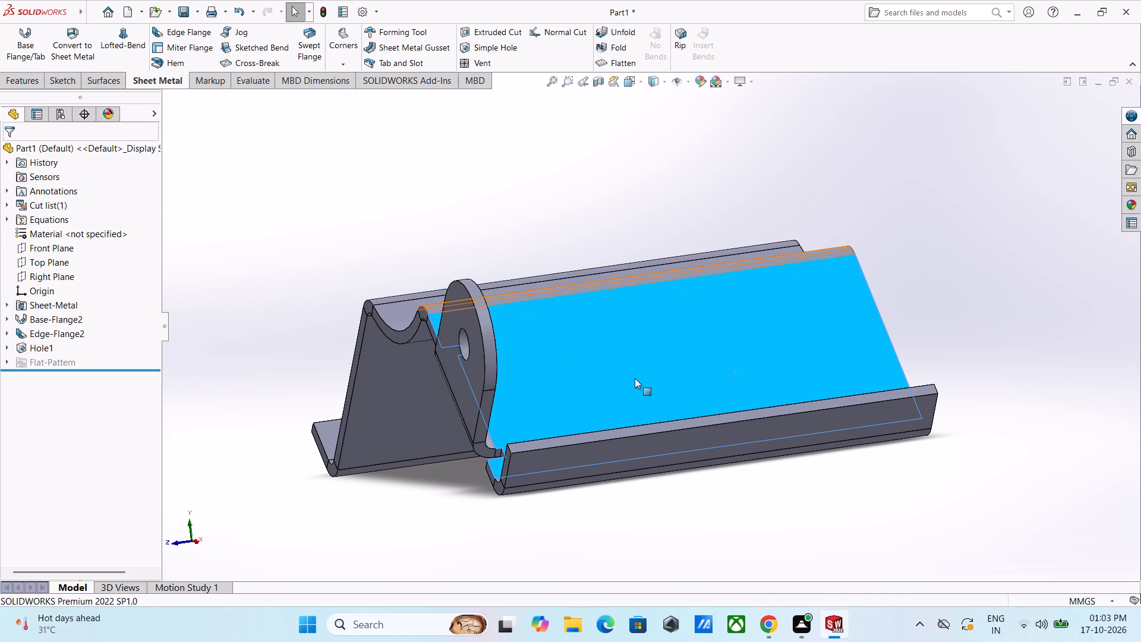
Create a 5 mm diameter simple hole, linked to thickness, on the base flange's large sloping face beside the round-topped flange.
{"action": "left_click", "coordinate": [635, 378]}
{"action": "left_click", "coordinate": [636, 377]}
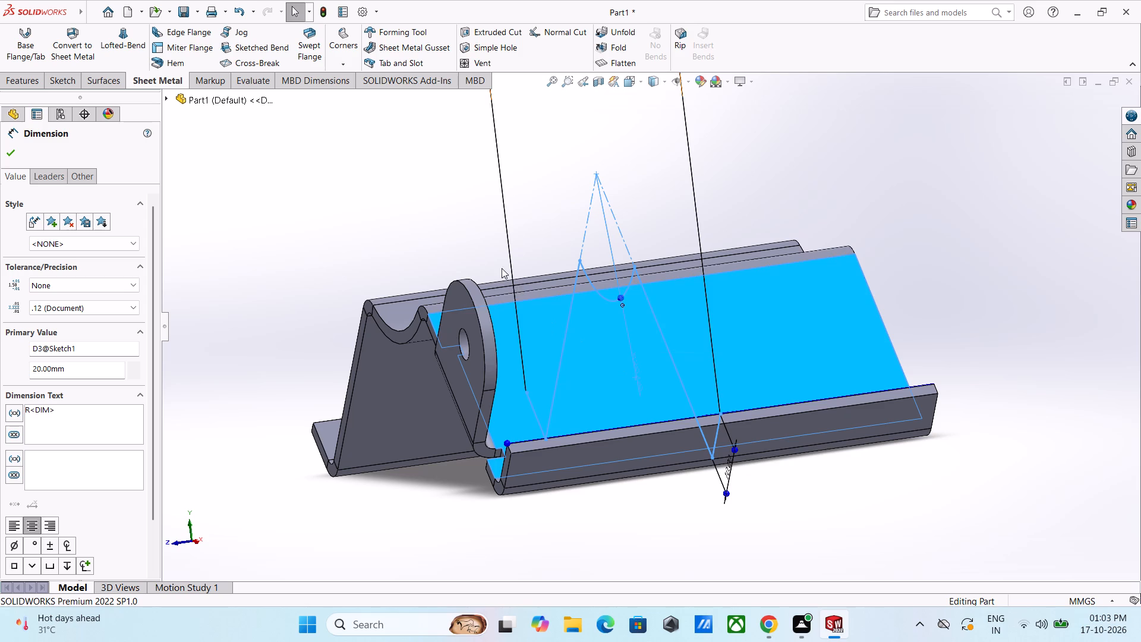
{"action": "left_click", "coordinate": [15, 164]}
{"action": "left_click", "coordinate": [12, 160]}
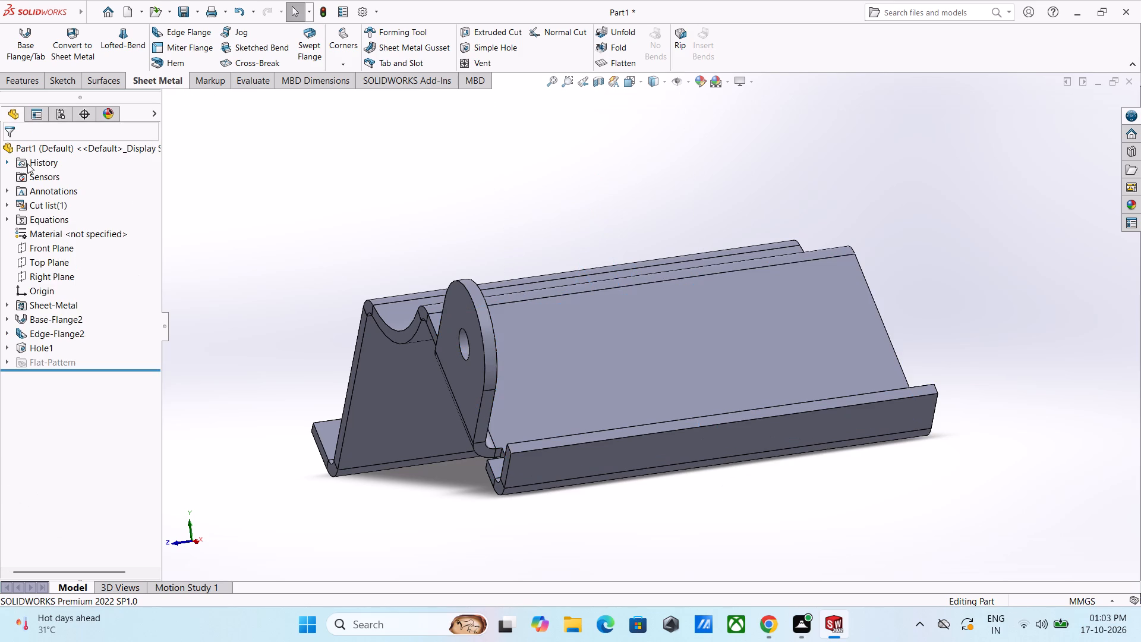
{"action": "left_click", "coordinate": [632, 372]}
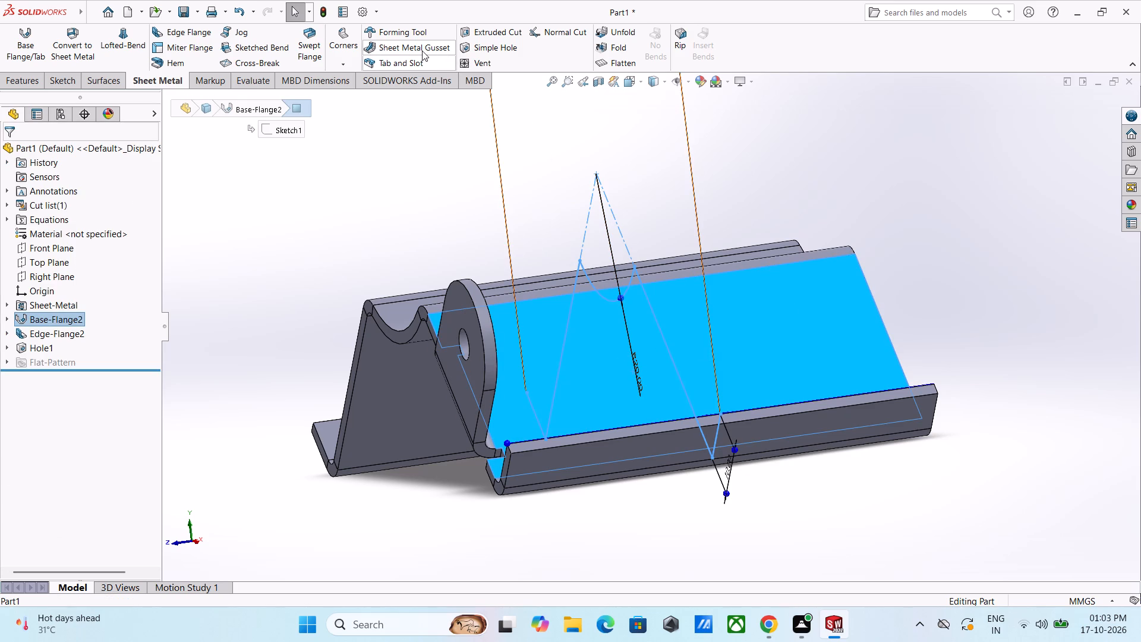
{"action": "left_click", "coordinate": [482, 52]}
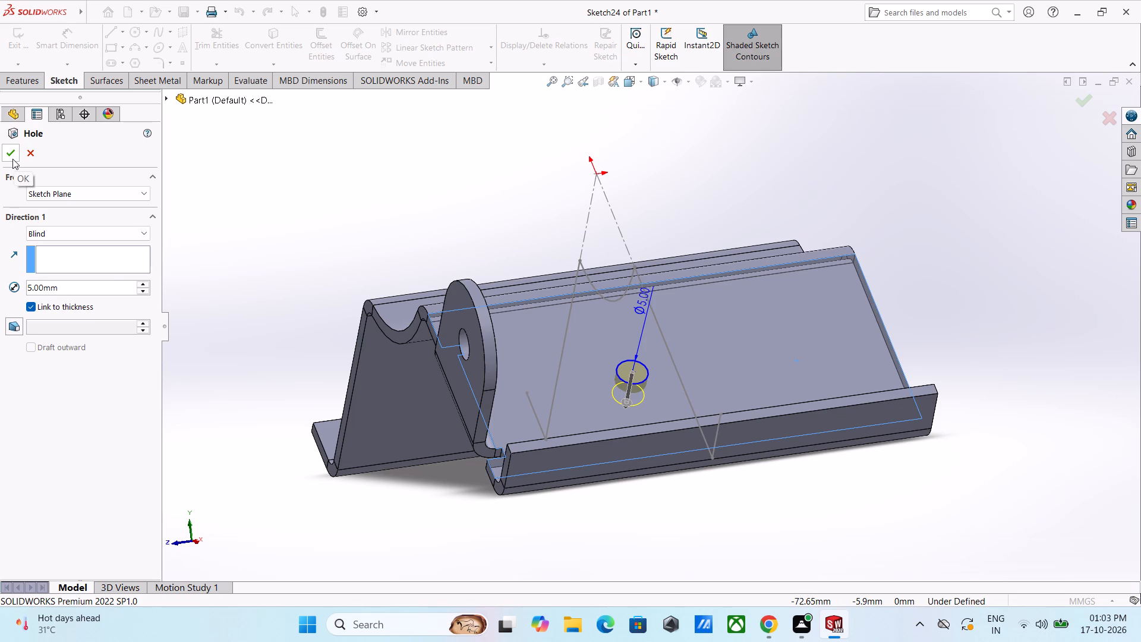
{"action": "left_click", "coordinate": [14, 159]}
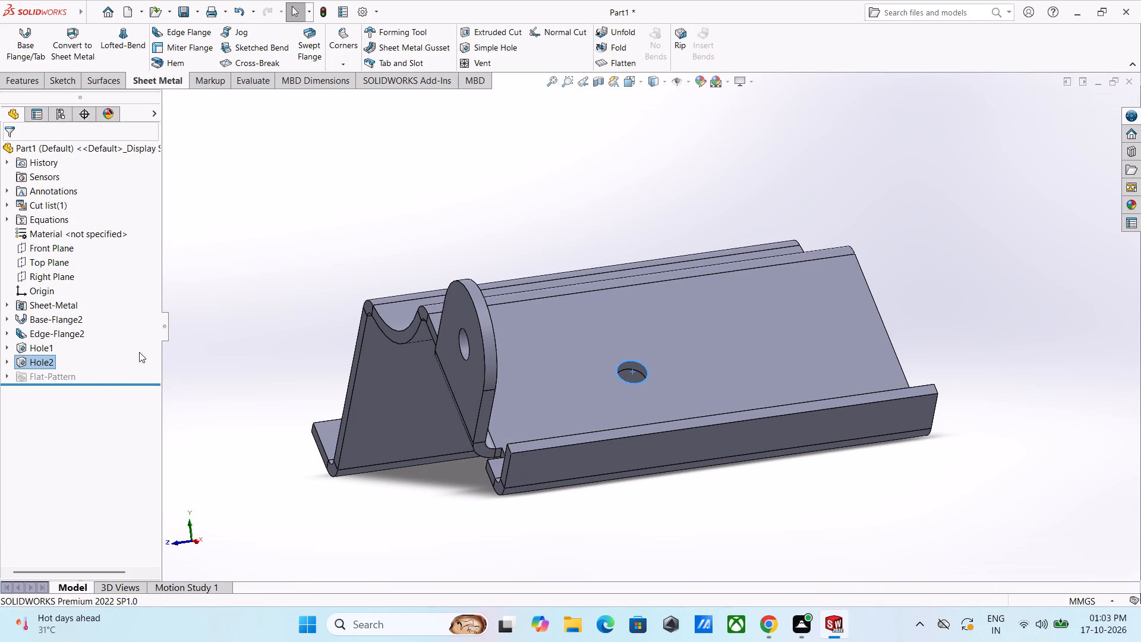
Open the sloping-face hole's sketch for editing and start Smart Dimension.
{"action": "left_click", "coordinate": [5, 361]}
{"action": "left_click", "coordinate": [65, 376]}
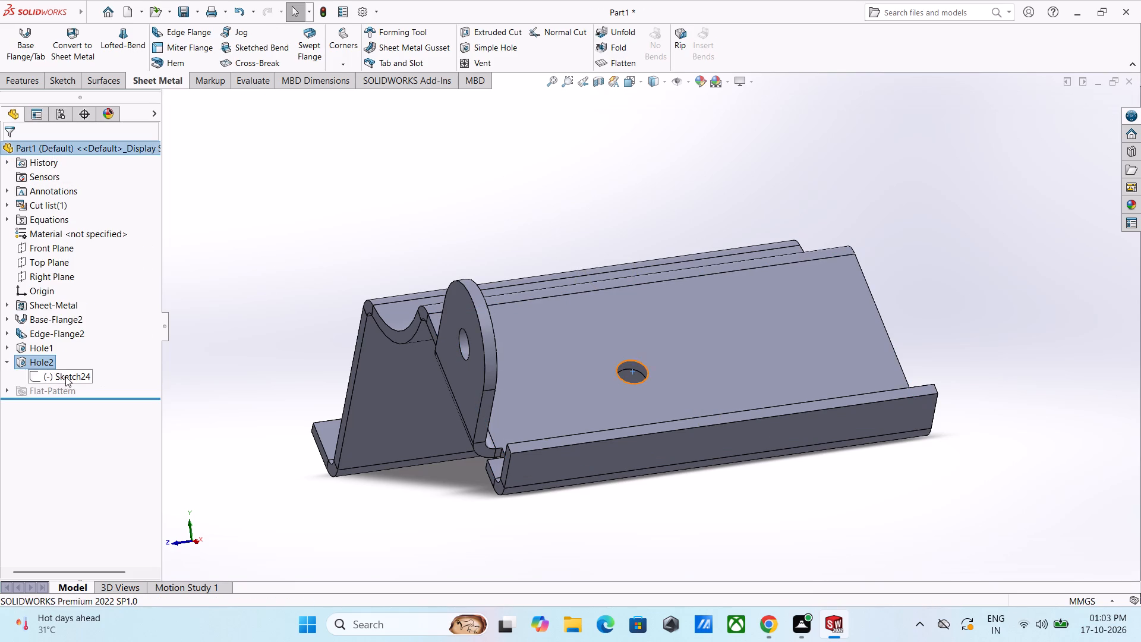
{"action": "left_click", "coordinate": [76, 338]}
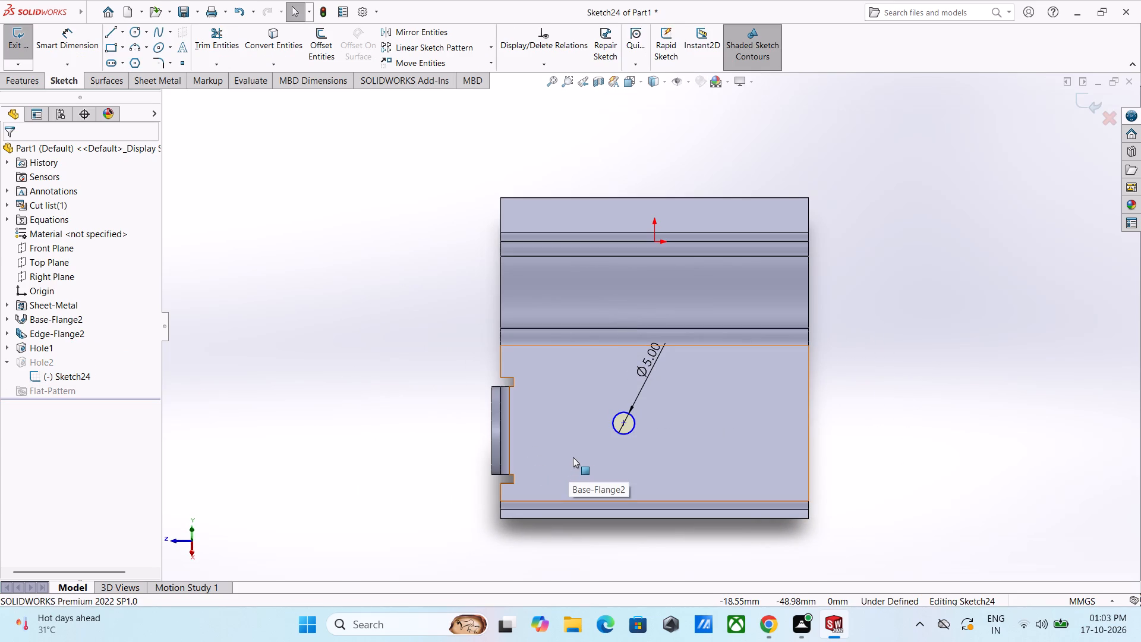
{"action": "left_click", "coordinate": [60, 33]}
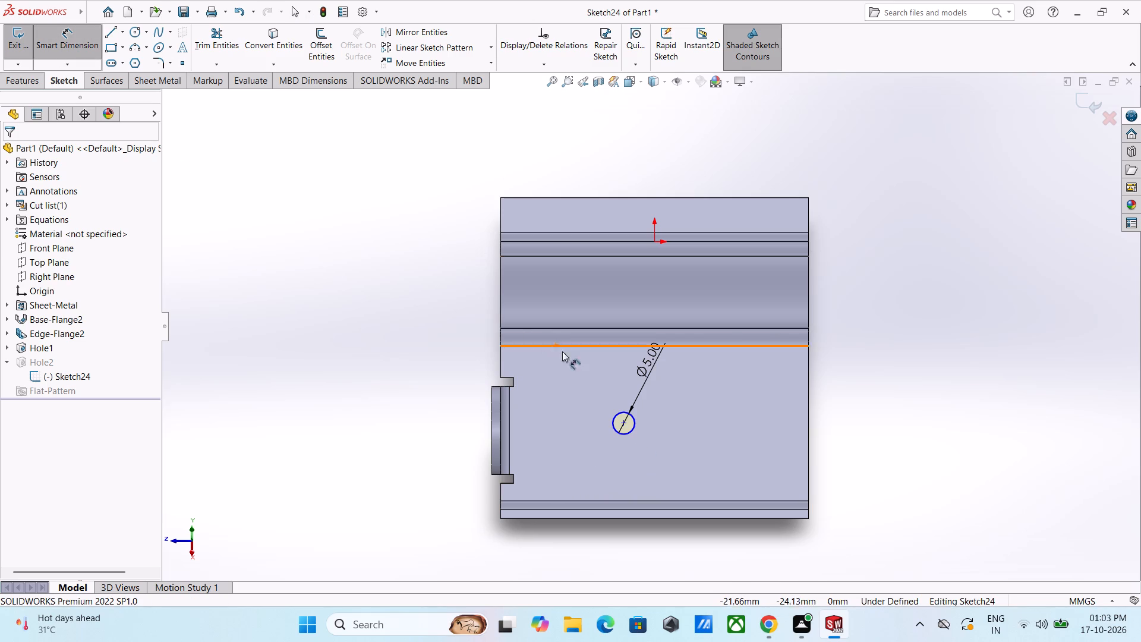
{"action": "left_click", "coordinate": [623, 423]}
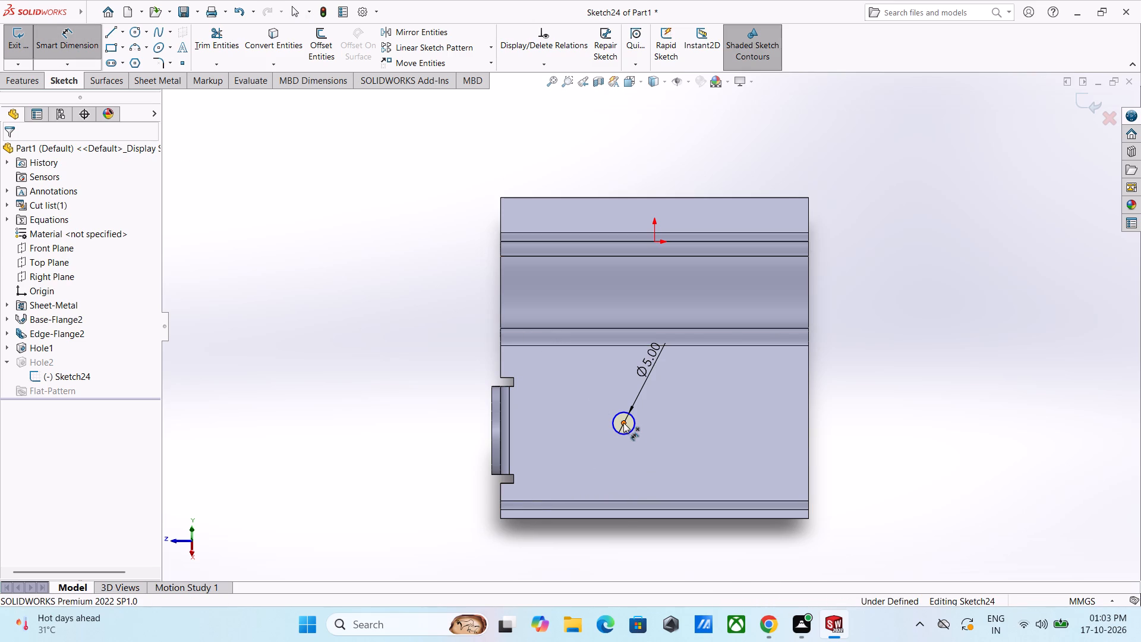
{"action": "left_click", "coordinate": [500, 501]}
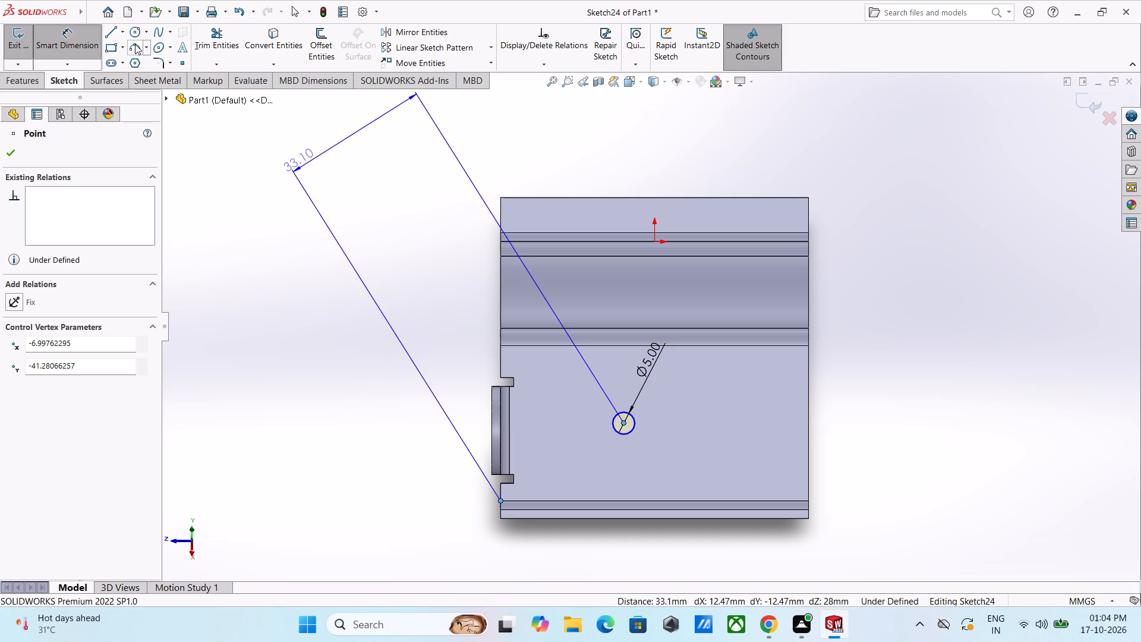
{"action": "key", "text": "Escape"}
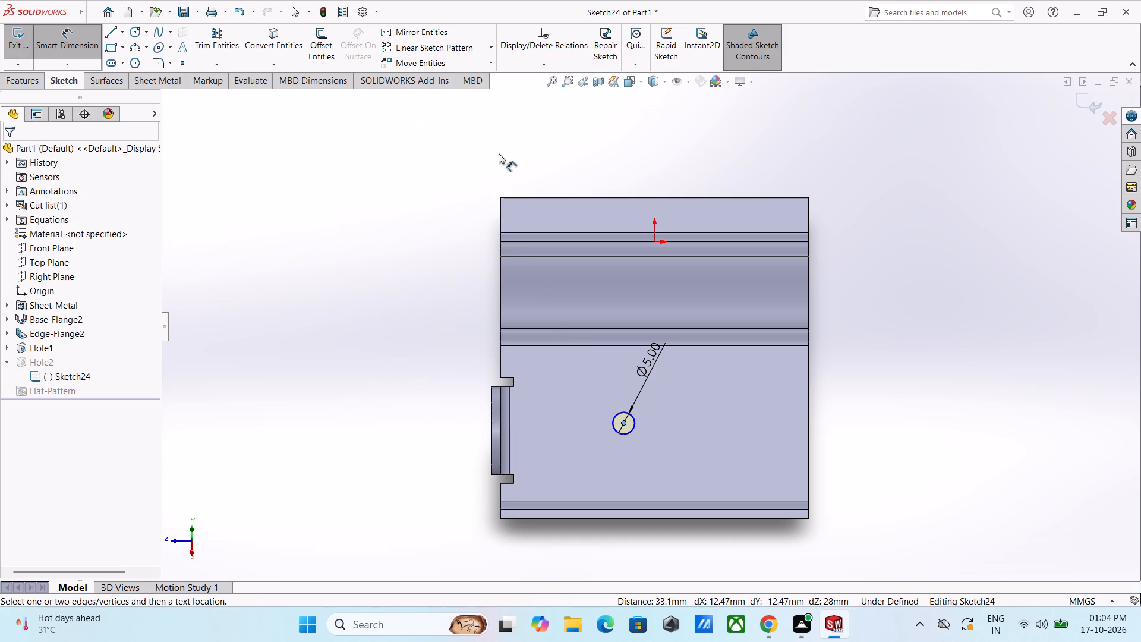
Dimension the hole circle 14 mm from the outermost edge of the adjacent upturned lip.
{"action": "left_click", "coordinate": [631, 433]}
{"action": "left_click", "coordinate": [572, 520]}
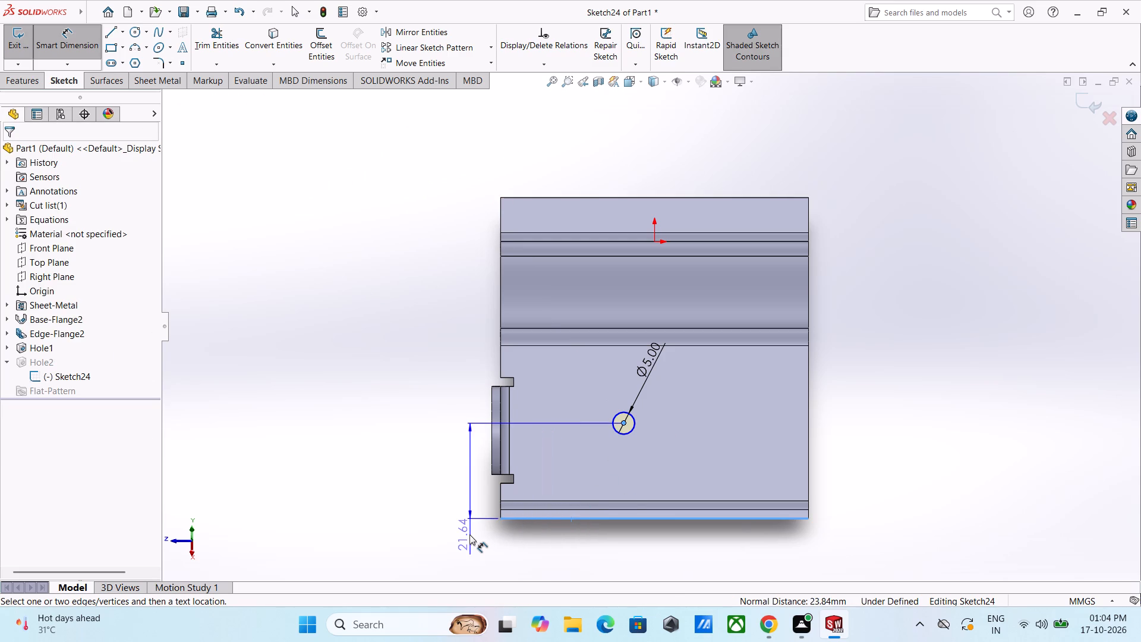
{"action": "left_click", "coordinate": [469, 534]}
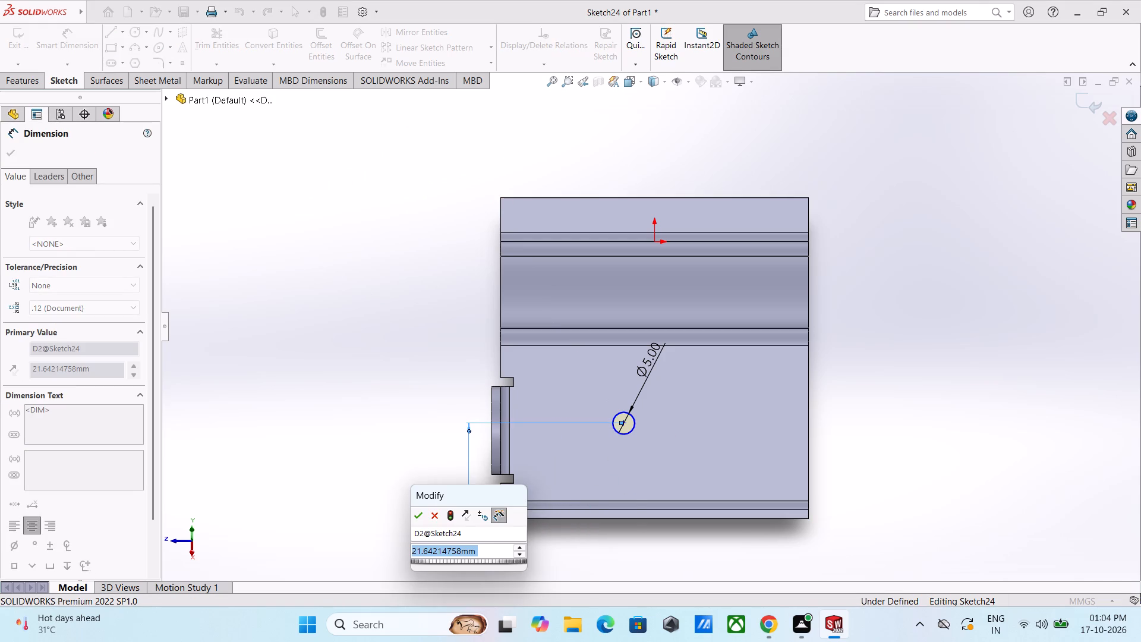
{"action": "type", "text": "14"}
{"action": "key", "text": "period"}
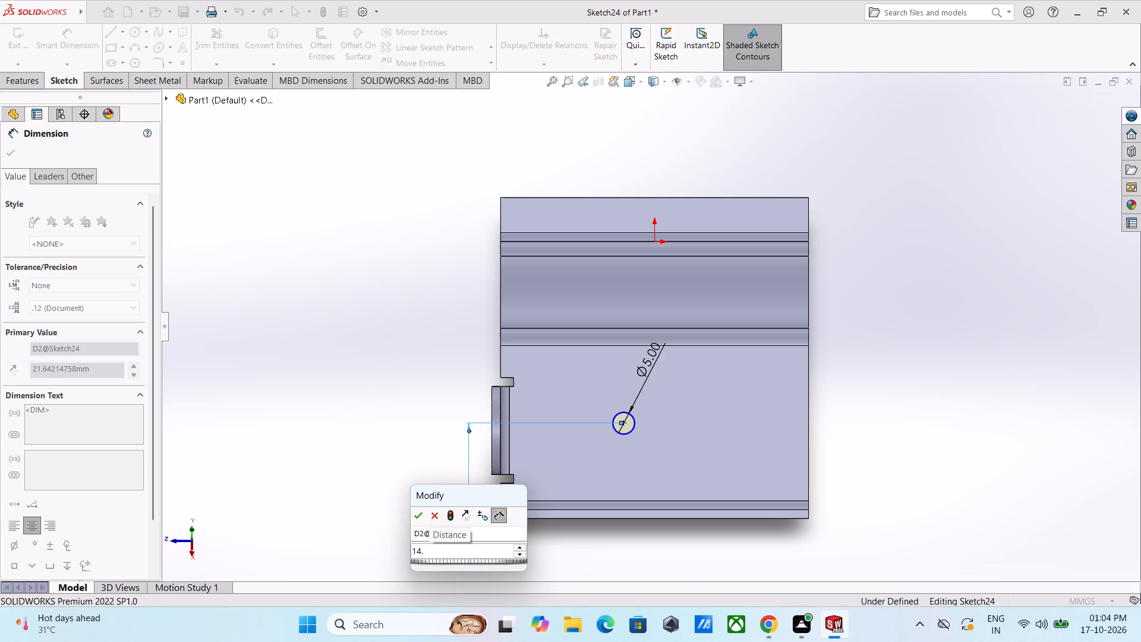
{"action": "key", "text": "BackSpace"}
{"action": "key", "text": "Return"}
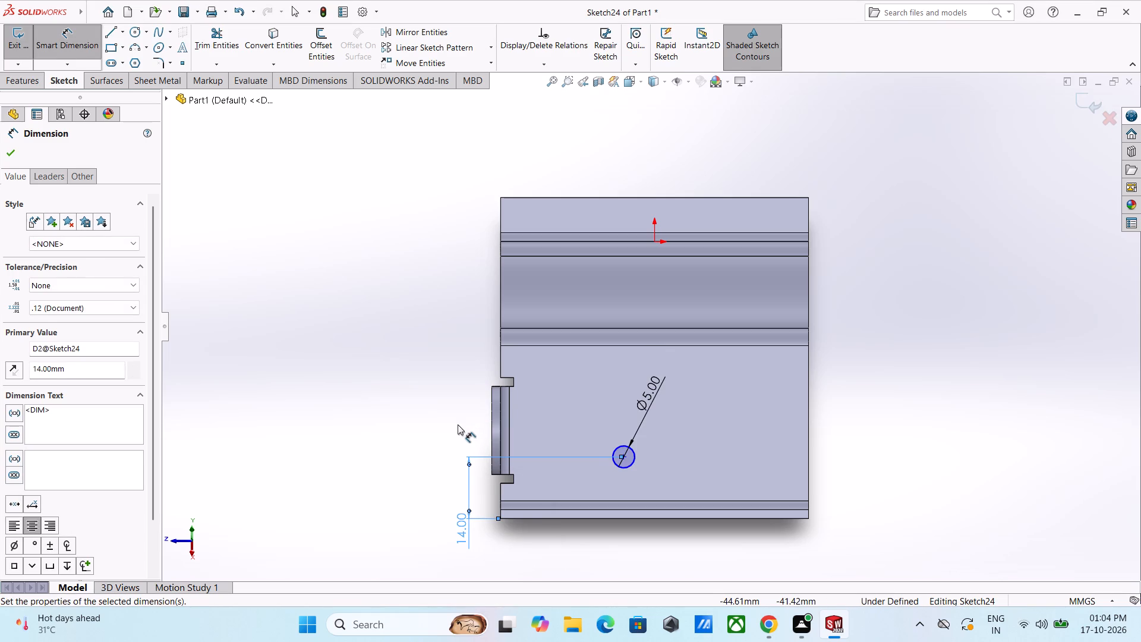
{"action": "key", "text": "Escape"}
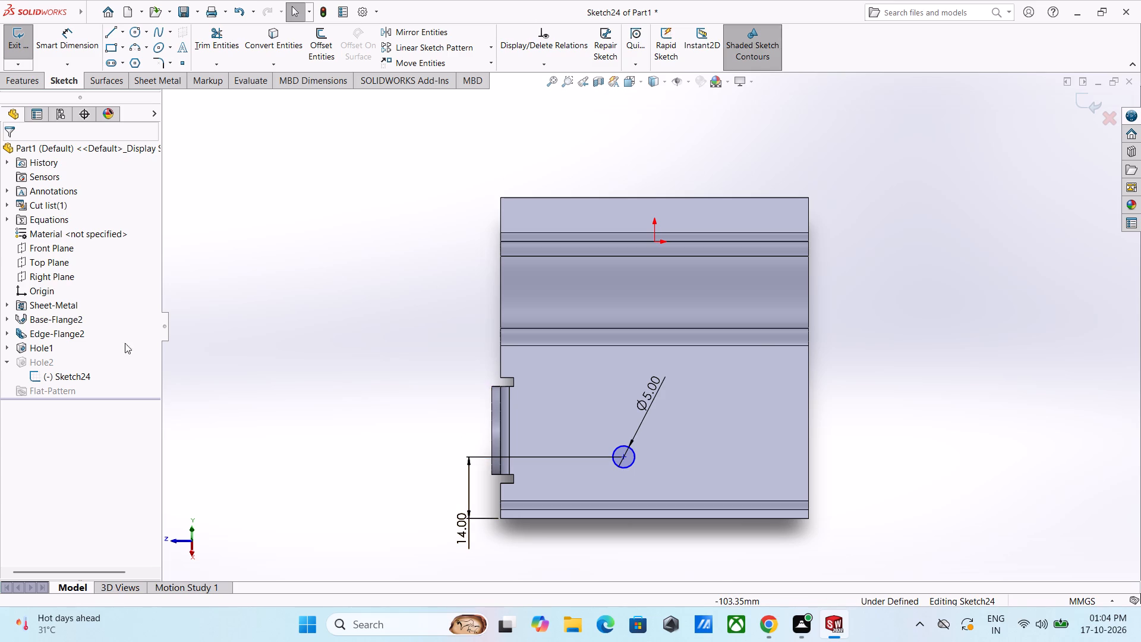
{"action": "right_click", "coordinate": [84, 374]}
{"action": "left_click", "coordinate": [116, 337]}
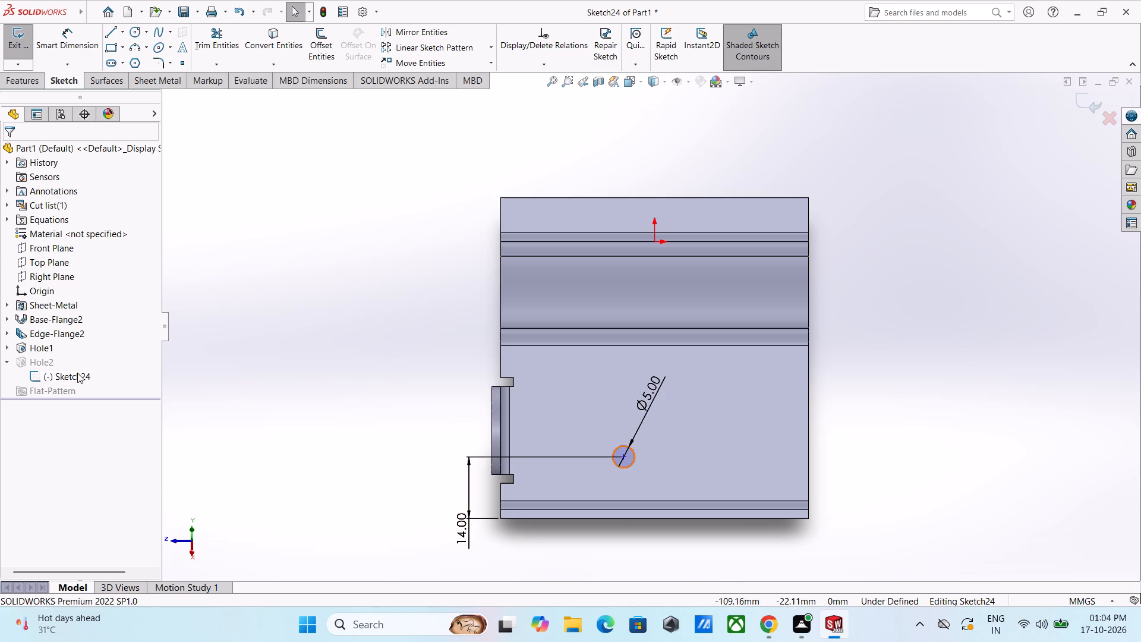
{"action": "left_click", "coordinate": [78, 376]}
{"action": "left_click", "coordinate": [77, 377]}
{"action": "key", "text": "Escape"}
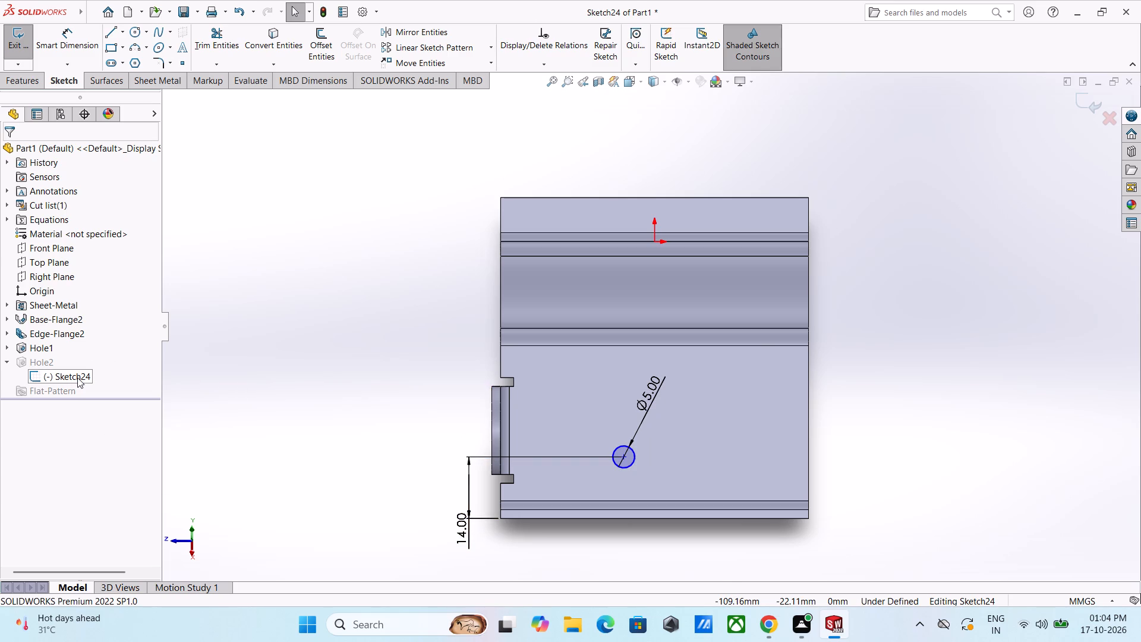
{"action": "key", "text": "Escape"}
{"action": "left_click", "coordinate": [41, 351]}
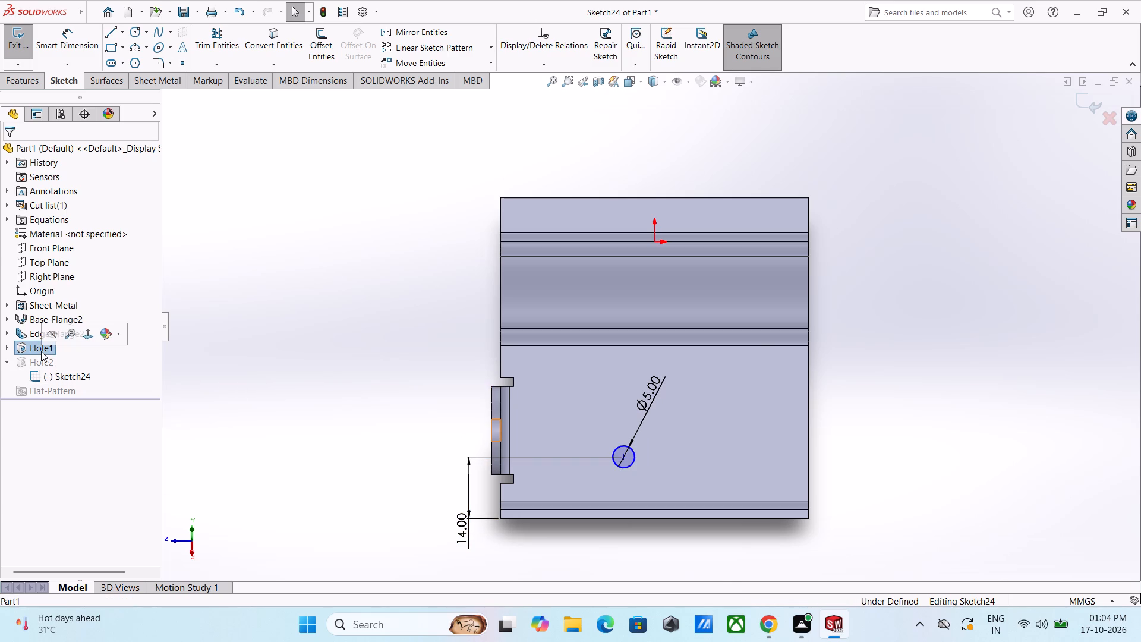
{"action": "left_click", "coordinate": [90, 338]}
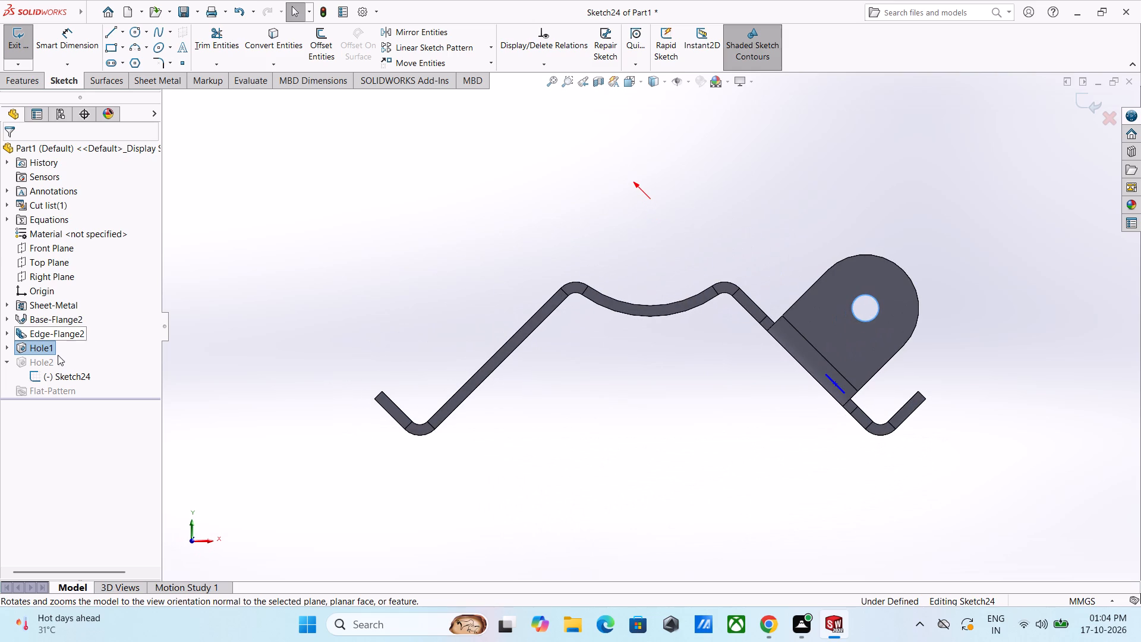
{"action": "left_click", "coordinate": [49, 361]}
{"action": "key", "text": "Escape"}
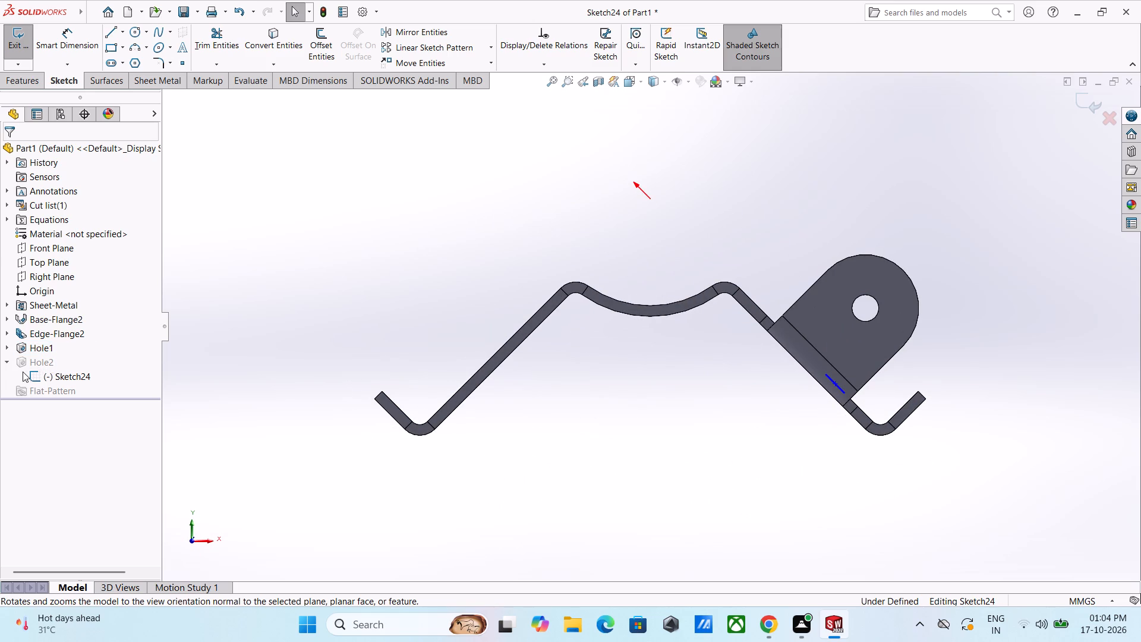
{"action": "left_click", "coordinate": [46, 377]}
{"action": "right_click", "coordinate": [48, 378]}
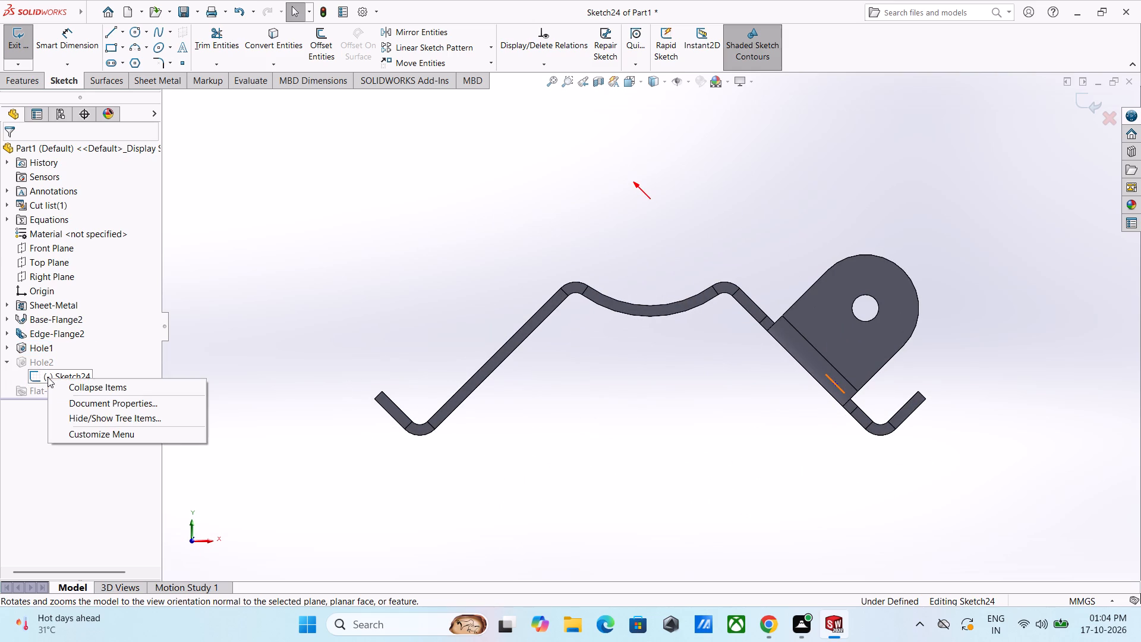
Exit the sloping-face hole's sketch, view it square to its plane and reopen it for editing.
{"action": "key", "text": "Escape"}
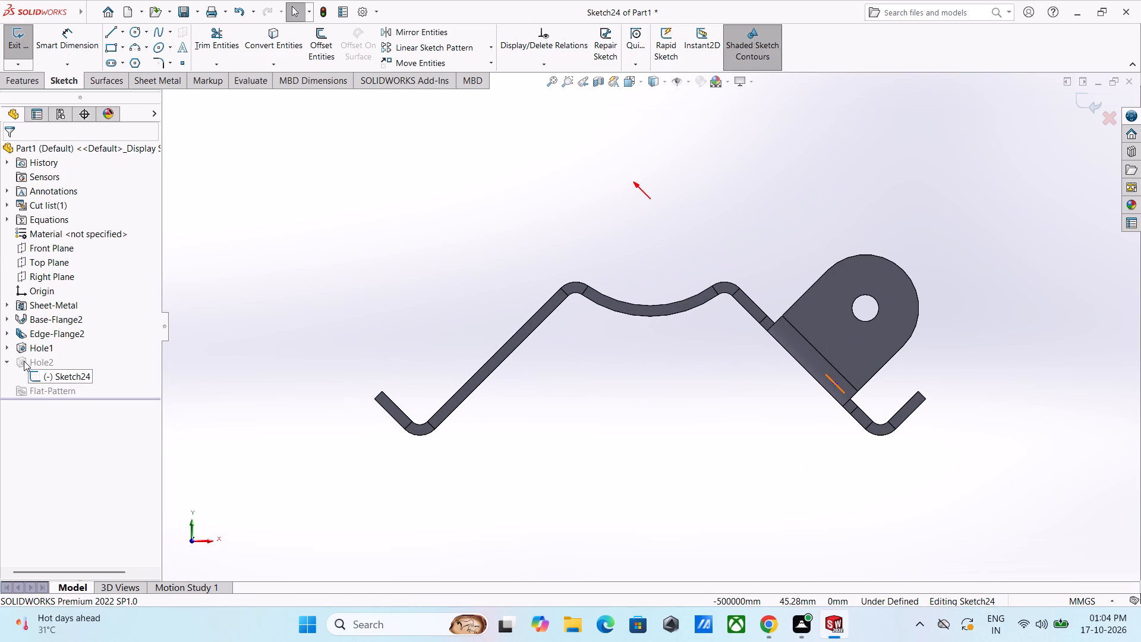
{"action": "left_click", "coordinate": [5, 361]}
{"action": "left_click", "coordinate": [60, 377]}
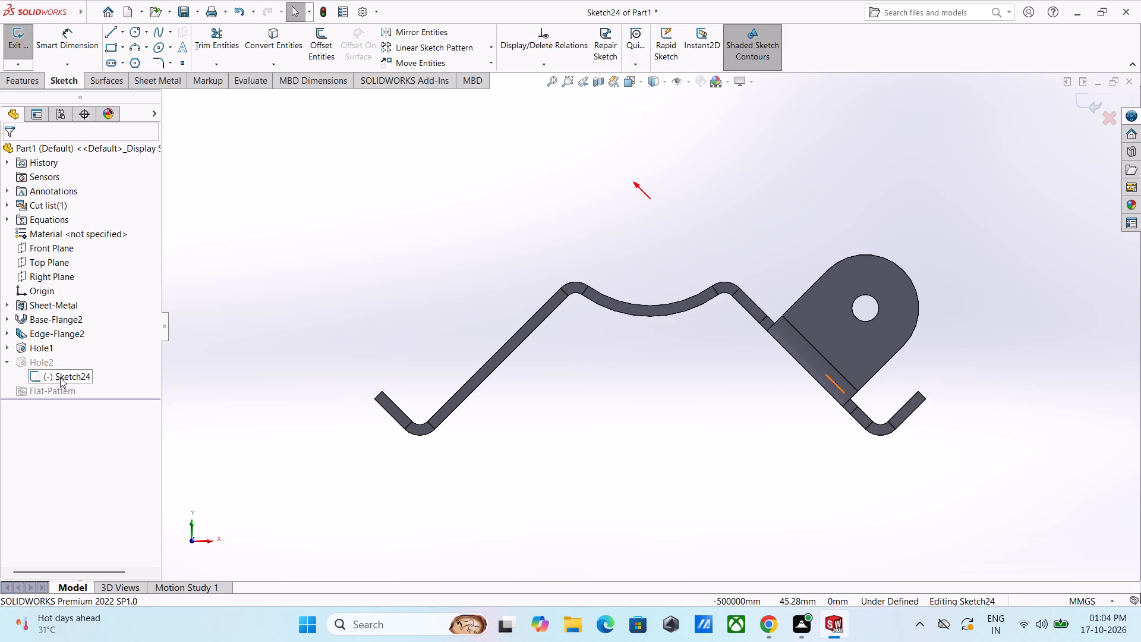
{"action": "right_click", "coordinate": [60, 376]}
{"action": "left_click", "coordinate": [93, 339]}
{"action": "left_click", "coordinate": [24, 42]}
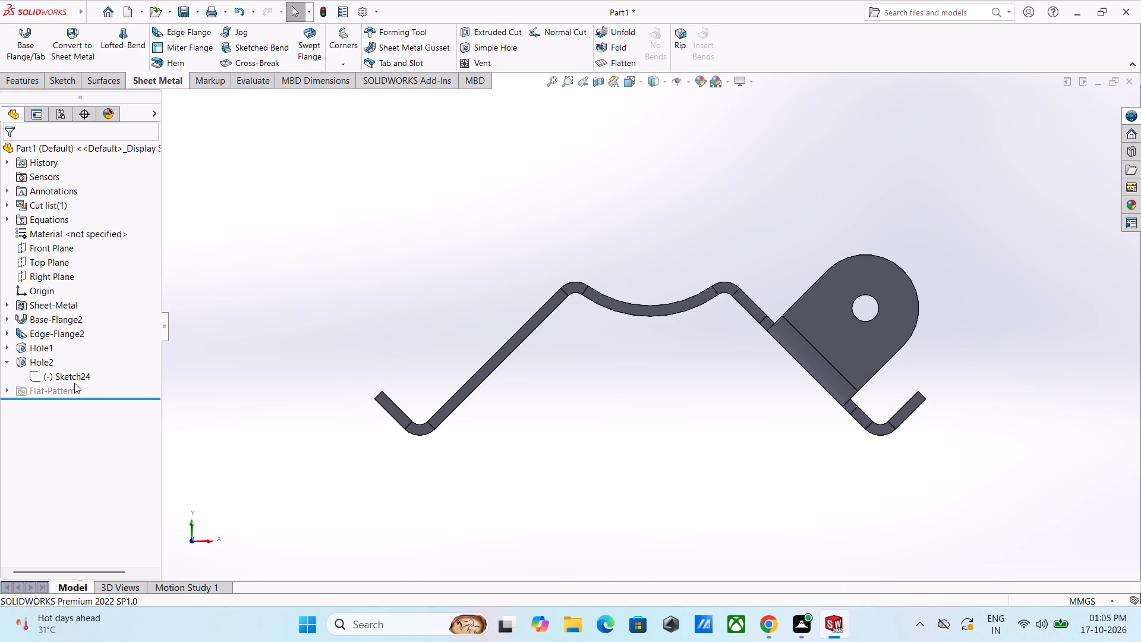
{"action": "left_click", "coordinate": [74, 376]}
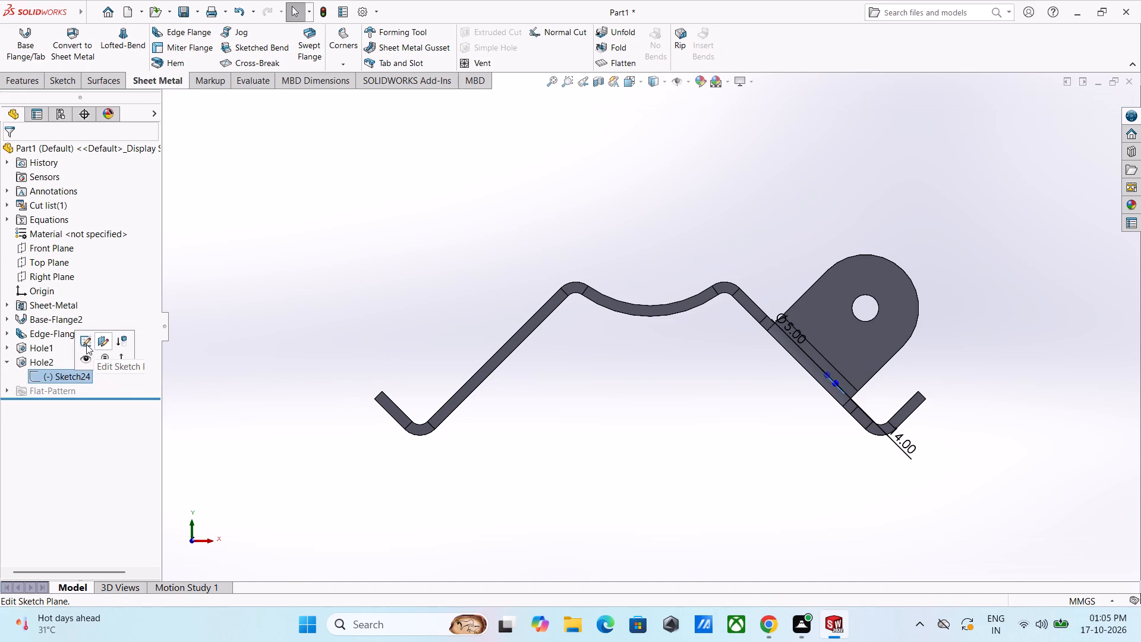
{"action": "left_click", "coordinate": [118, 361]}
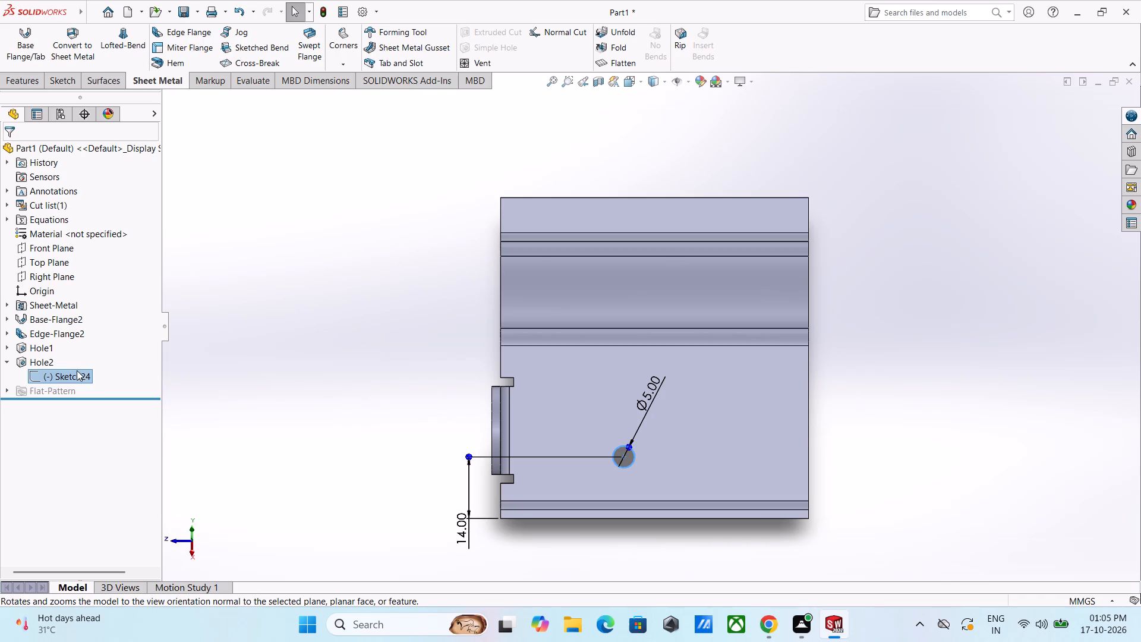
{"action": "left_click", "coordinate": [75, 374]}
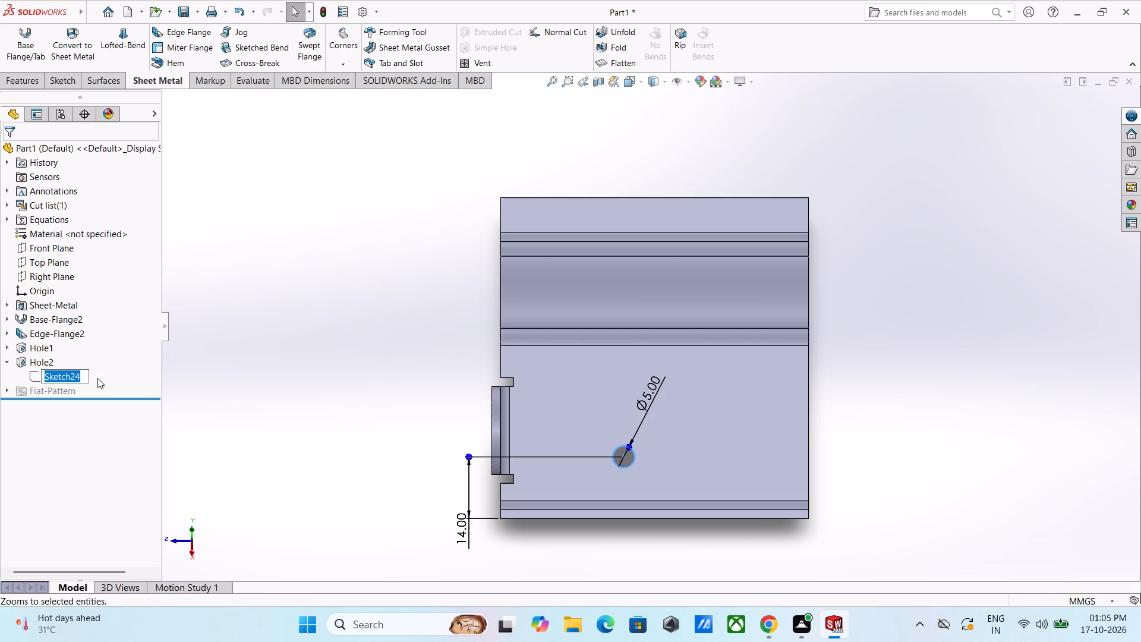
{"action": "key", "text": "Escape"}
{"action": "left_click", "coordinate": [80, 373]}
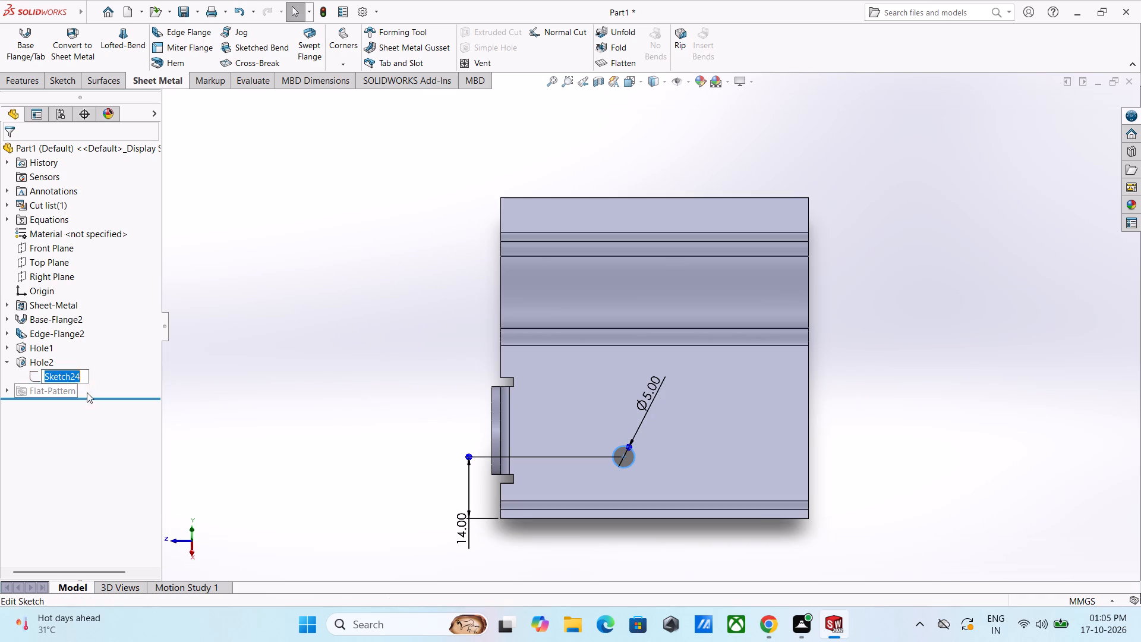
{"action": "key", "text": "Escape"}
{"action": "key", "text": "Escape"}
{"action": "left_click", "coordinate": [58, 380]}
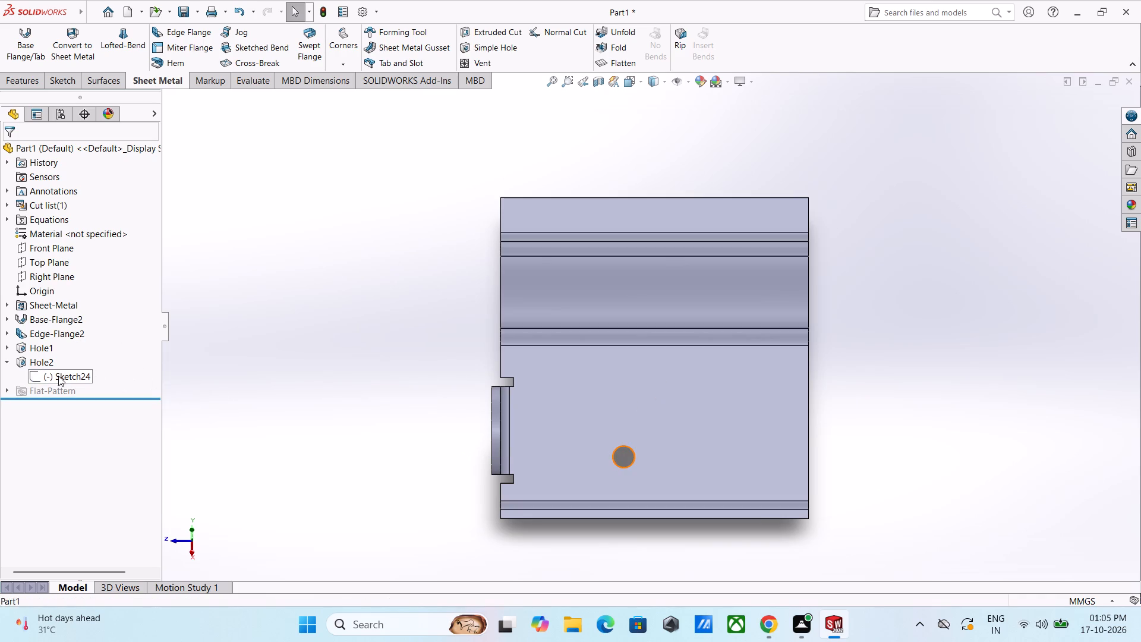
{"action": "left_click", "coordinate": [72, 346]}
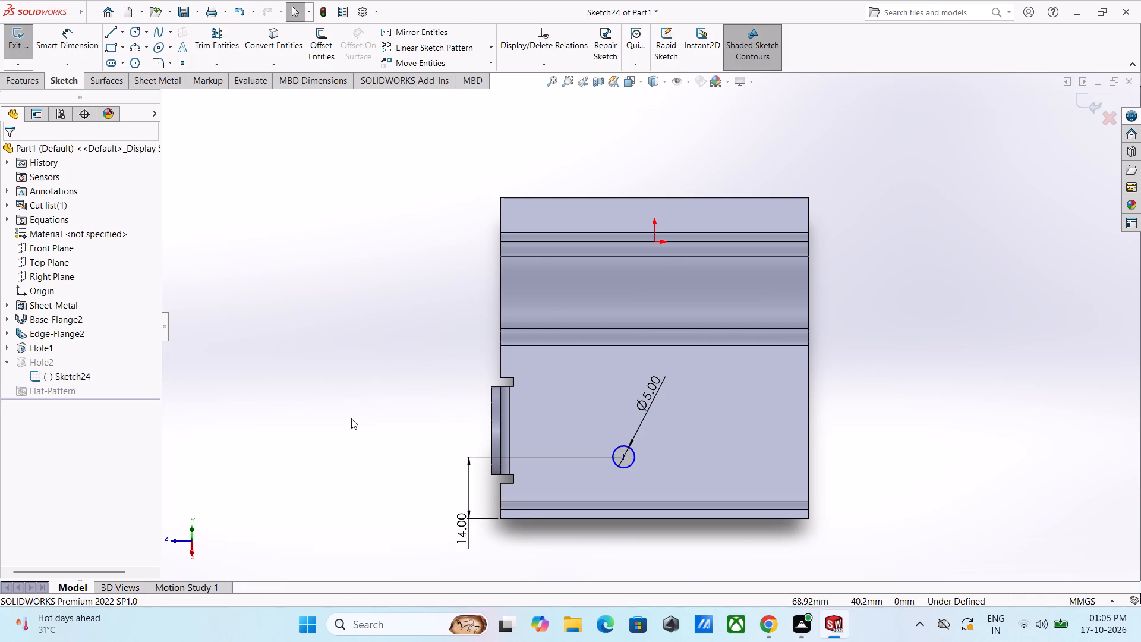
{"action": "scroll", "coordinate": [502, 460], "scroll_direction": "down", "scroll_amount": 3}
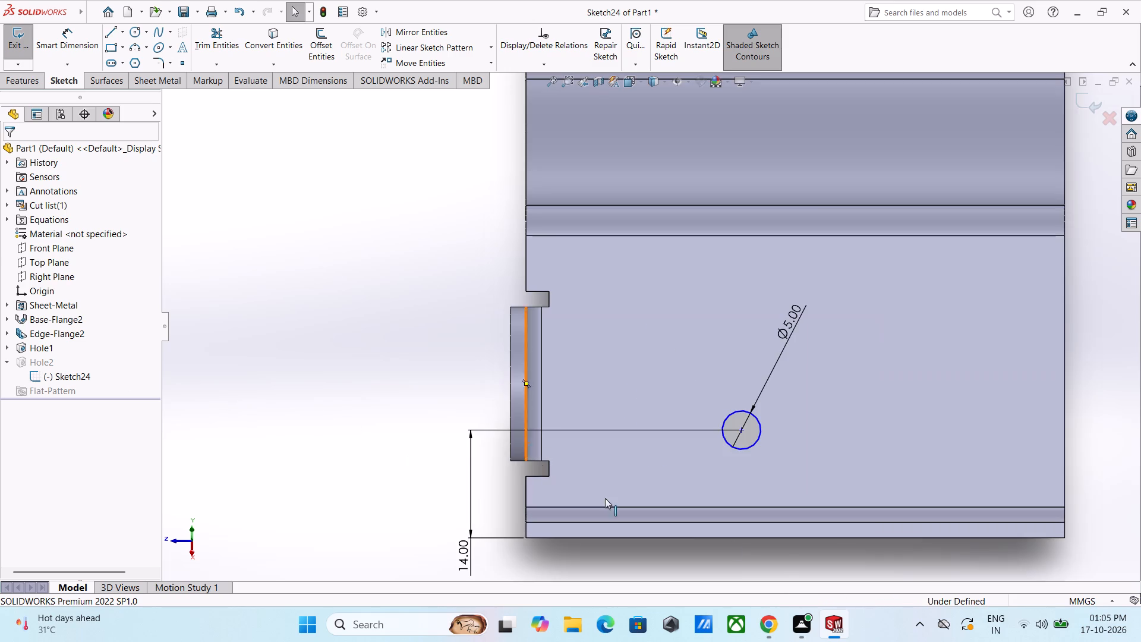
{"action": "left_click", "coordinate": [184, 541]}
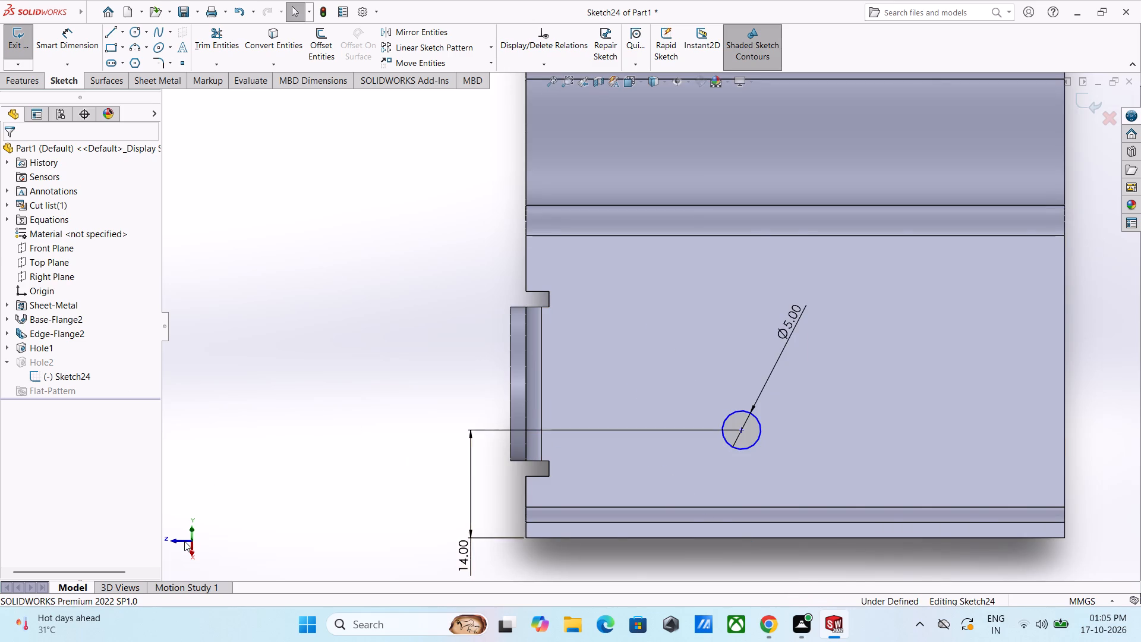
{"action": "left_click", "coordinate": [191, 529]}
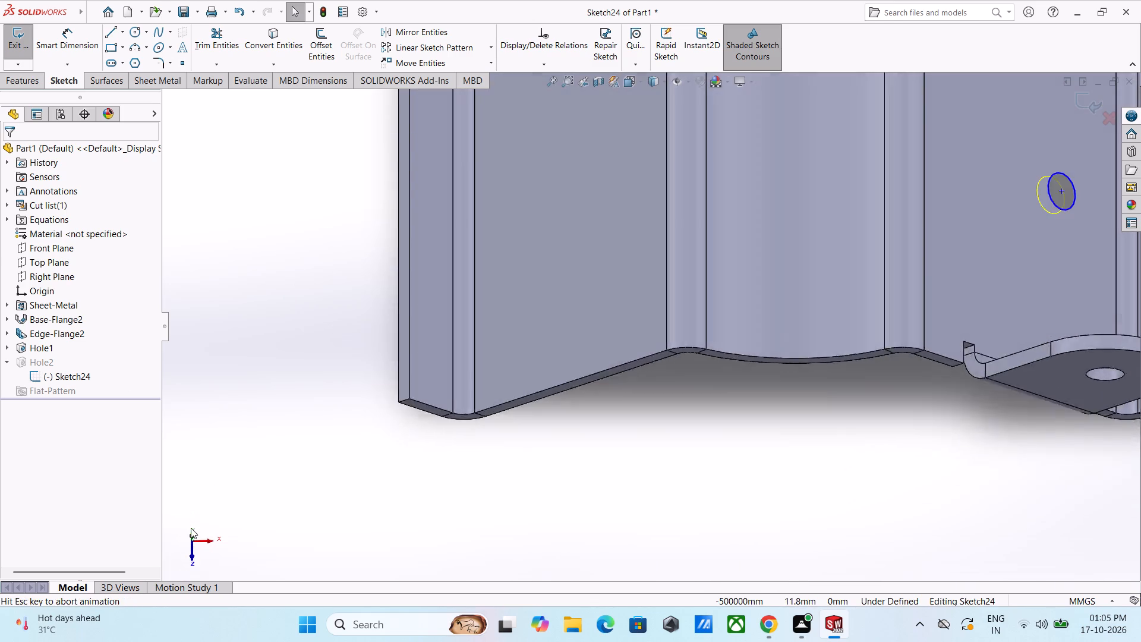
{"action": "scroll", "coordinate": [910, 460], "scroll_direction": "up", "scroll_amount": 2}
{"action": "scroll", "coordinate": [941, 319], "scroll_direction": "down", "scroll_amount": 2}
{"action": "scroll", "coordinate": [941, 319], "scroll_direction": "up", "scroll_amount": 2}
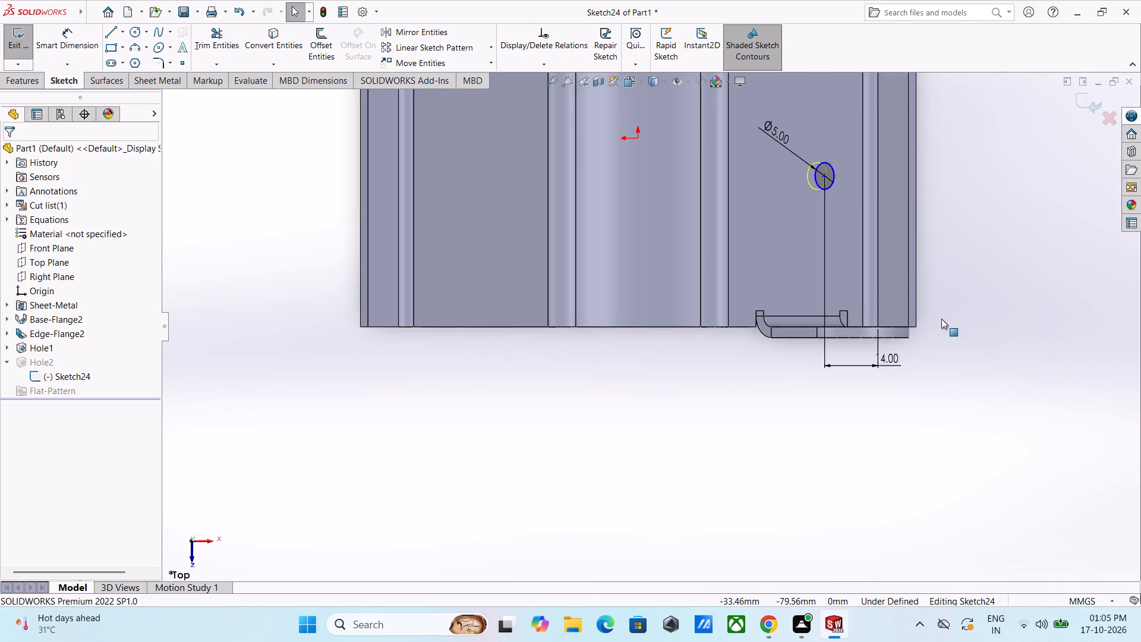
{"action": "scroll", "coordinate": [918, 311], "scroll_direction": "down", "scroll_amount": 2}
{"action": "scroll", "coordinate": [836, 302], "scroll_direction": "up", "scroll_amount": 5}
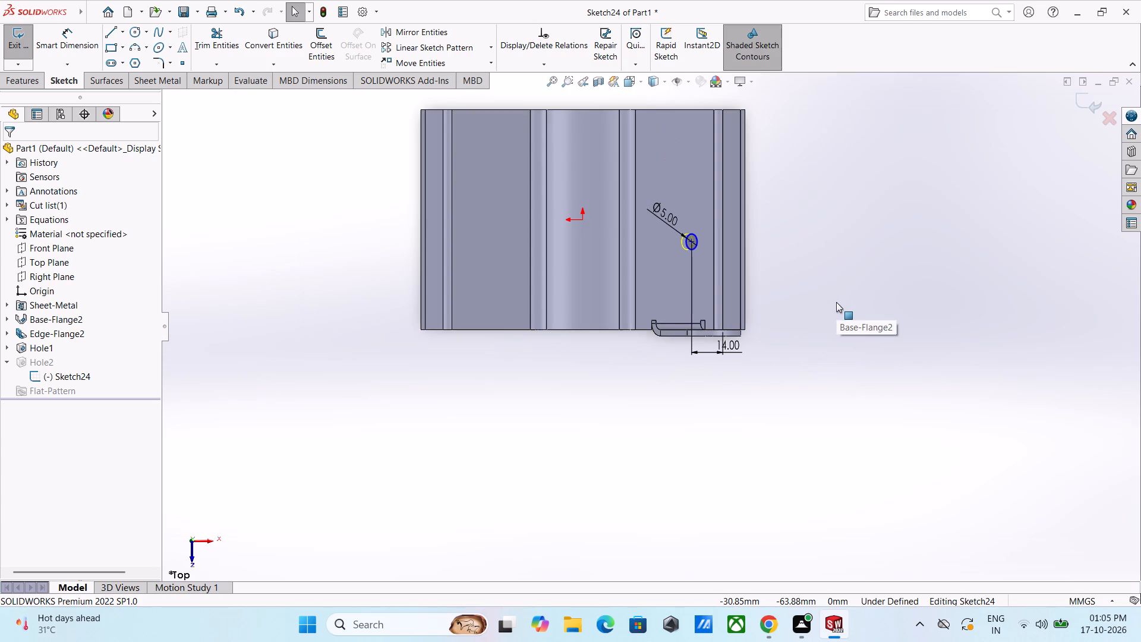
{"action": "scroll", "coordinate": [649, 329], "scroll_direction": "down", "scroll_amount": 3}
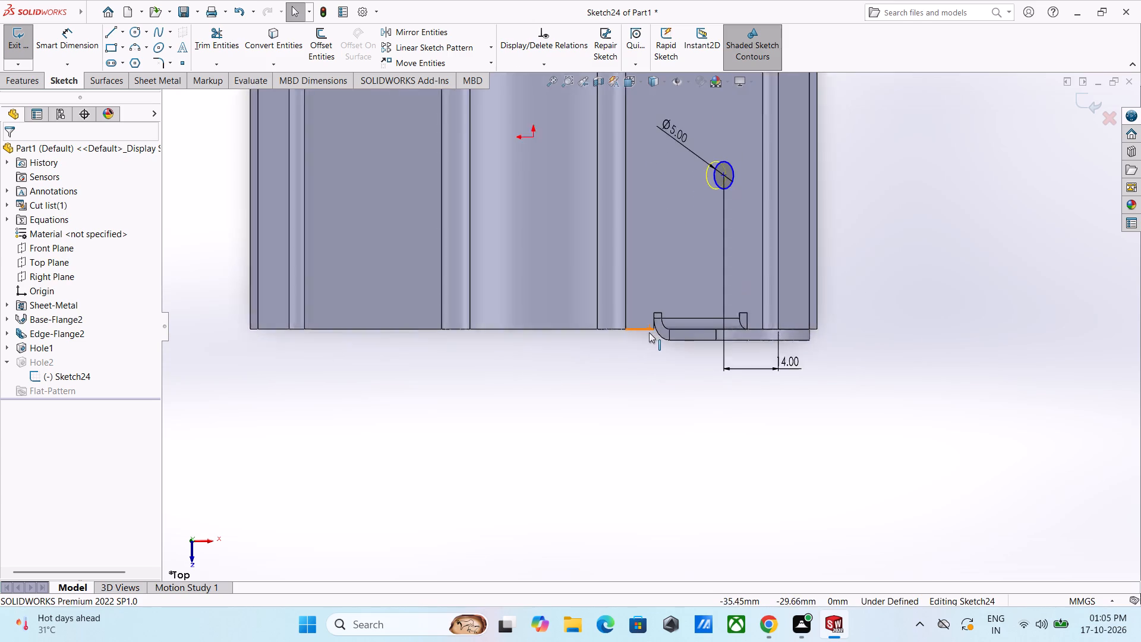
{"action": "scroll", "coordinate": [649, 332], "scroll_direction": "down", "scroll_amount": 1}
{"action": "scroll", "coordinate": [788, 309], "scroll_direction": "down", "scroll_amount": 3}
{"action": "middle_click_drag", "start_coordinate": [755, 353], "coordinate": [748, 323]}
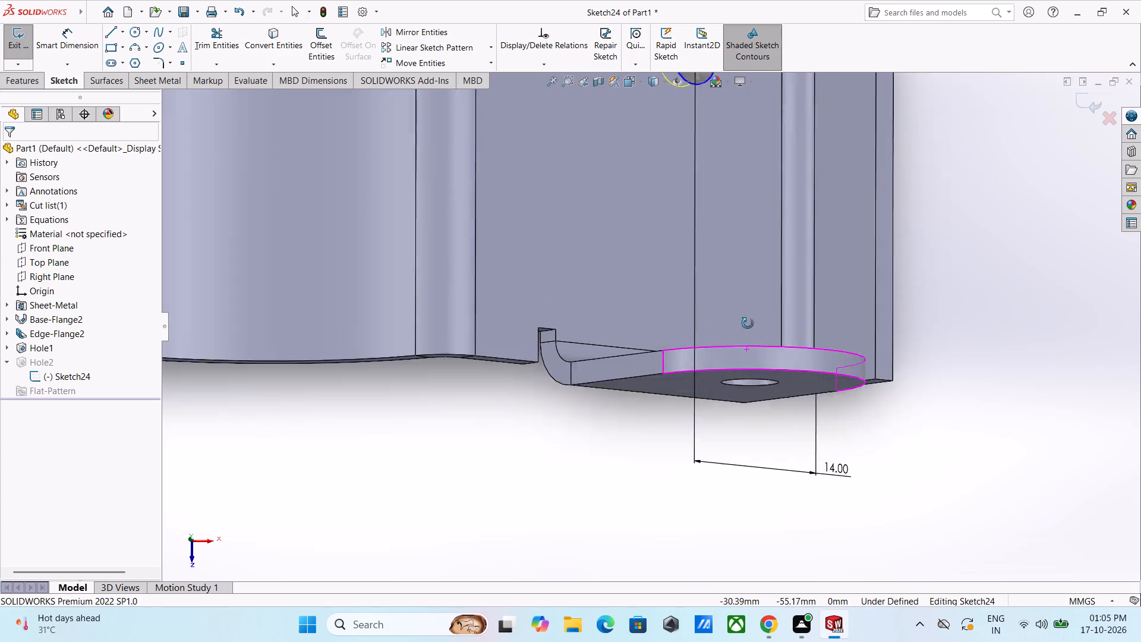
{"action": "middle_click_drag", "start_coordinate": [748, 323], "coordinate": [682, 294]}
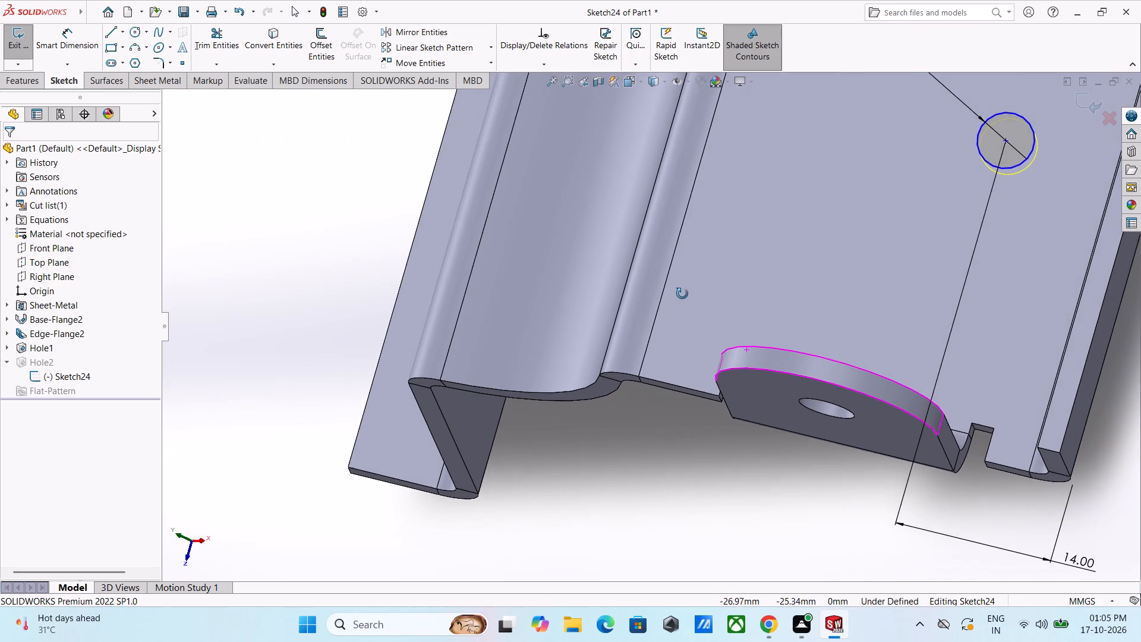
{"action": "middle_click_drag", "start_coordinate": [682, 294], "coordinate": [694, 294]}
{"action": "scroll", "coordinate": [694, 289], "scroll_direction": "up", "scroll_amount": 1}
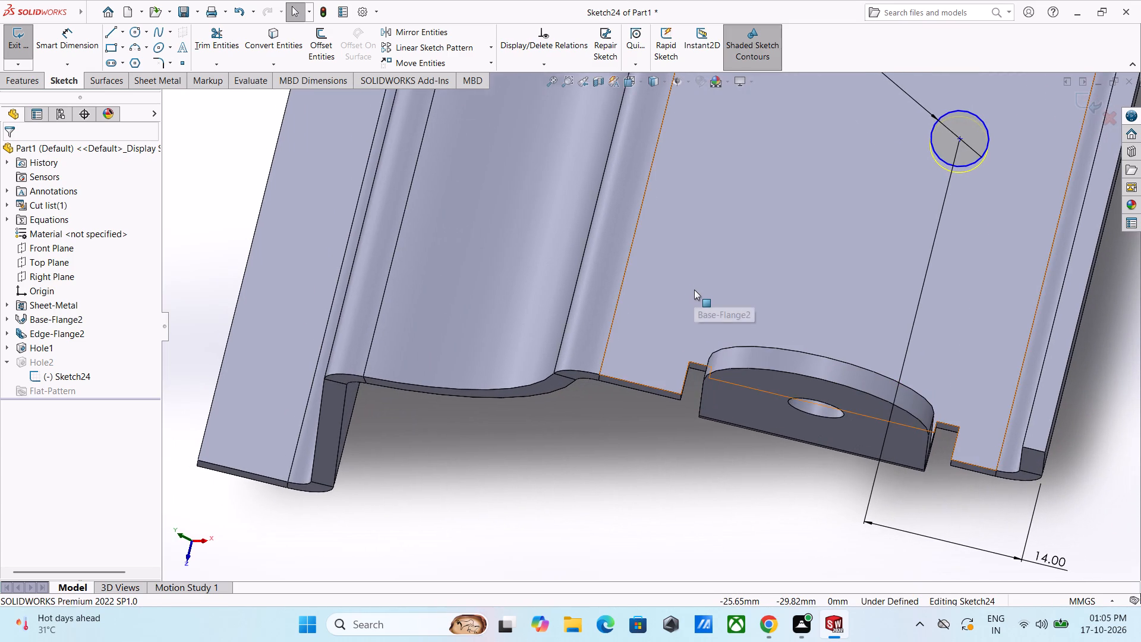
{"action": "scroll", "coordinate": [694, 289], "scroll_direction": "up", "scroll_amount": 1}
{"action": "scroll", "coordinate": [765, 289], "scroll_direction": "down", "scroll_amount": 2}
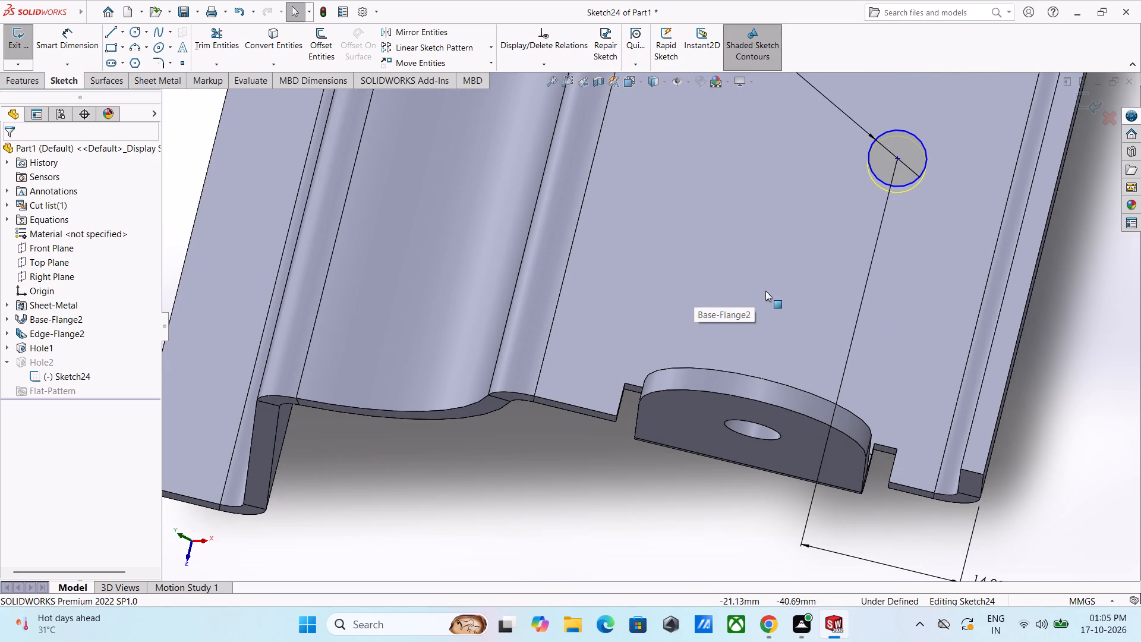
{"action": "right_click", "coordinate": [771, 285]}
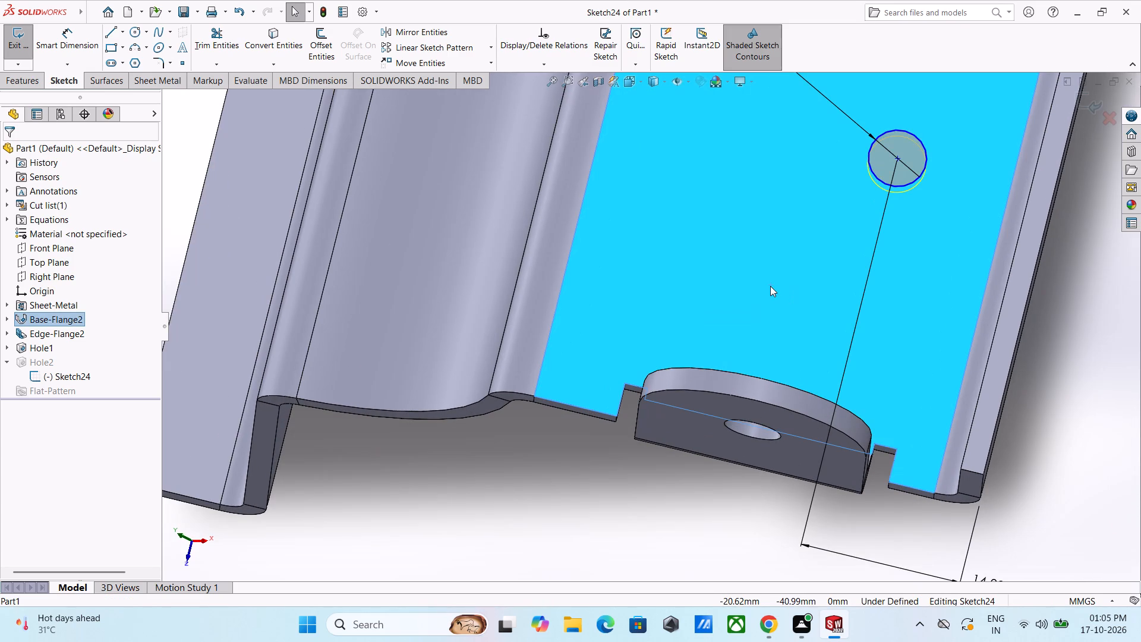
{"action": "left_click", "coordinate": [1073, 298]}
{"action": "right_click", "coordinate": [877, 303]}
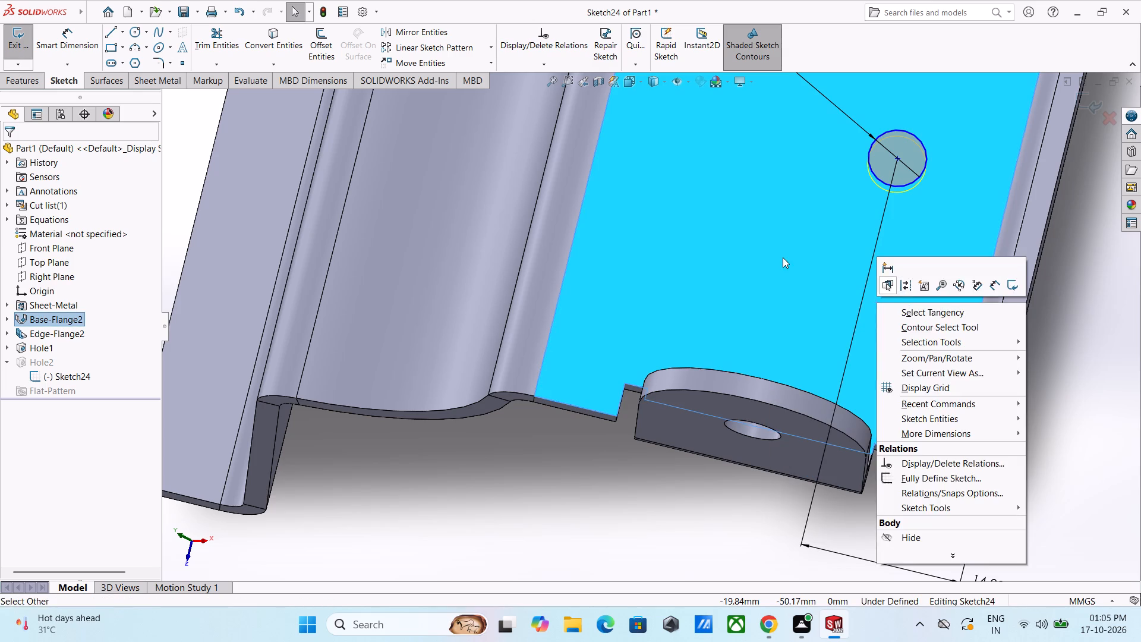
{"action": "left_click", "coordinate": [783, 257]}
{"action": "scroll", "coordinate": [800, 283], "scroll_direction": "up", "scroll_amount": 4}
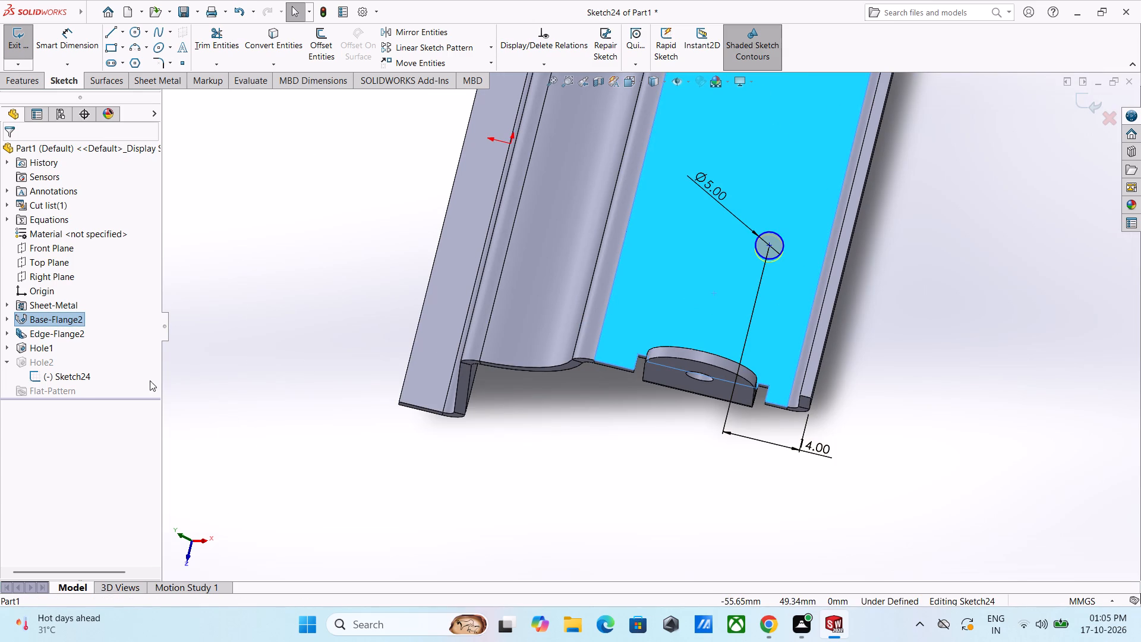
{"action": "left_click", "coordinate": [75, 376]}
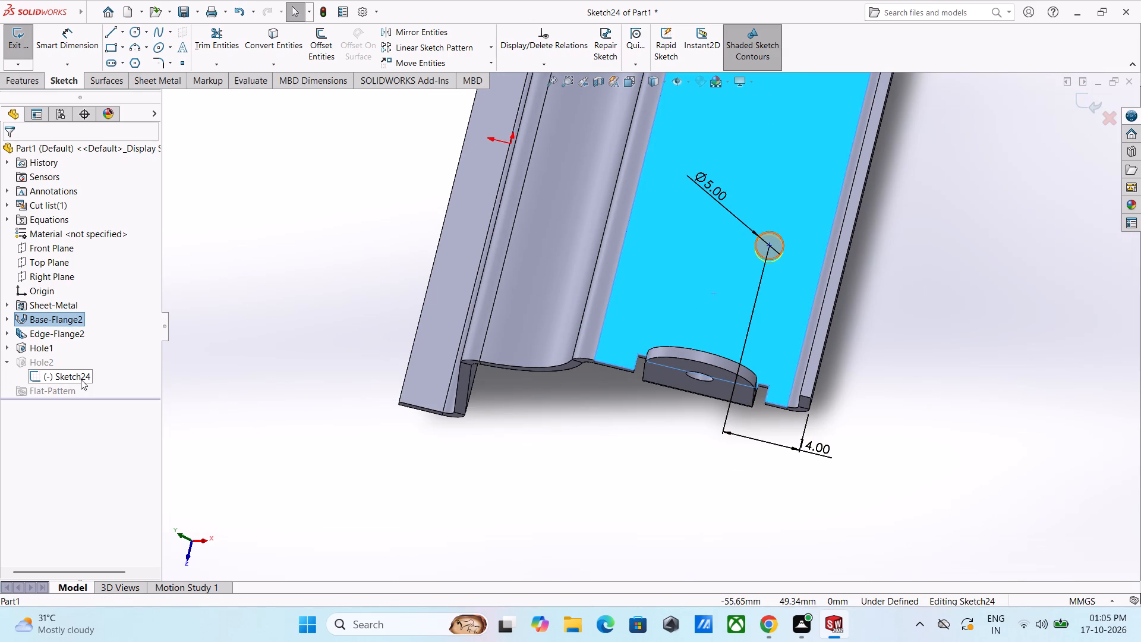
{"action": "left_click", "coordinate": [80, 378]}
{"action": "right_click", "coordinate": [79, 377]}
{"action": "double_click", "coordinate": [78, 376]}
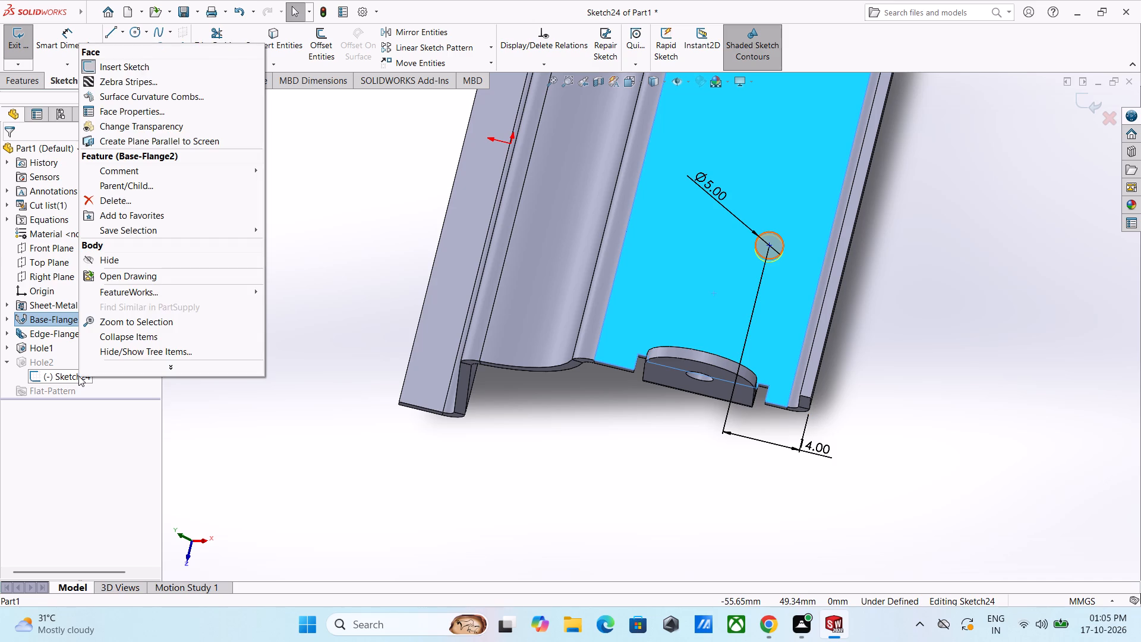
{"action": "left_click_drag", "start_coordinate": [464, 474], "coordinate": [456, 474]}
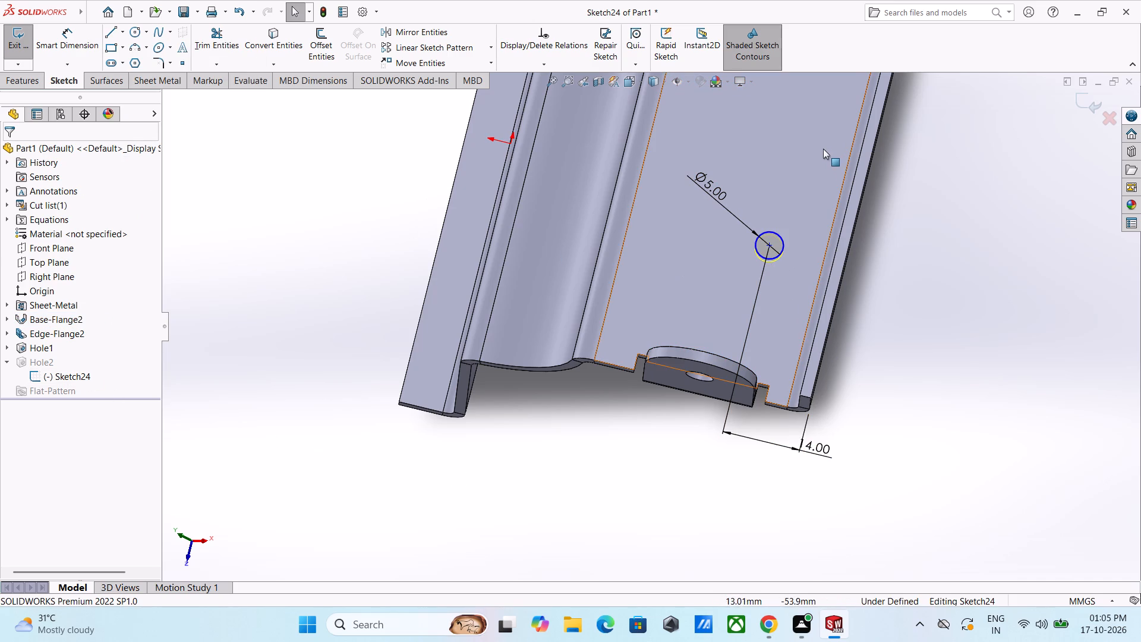
Dimension the hole circle 15 mm along the bends from the upturned lip's end corner on the round-topped flange side, and exit the sketch.
{"action": "scroll", "coordinate": [850, 176], "scroll_direction": "down", "scroll_amount": 6}
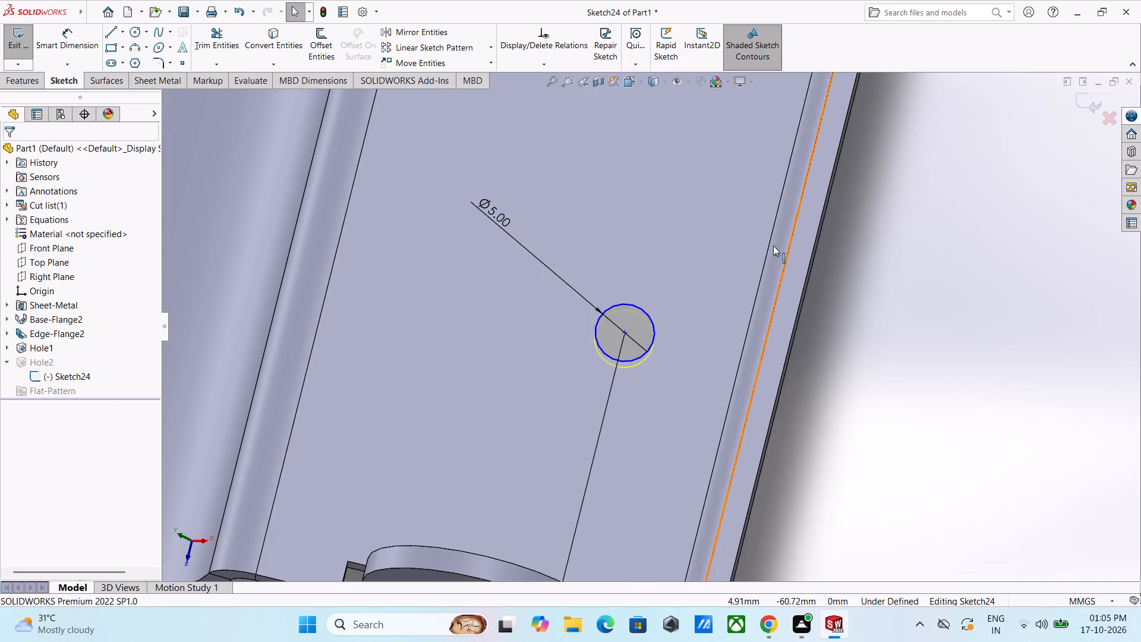
{"action": "scroll", "coordinate": [746, 268], "scroll_direction": "up", "scroll_amount": 3}
{"action": "middle_click_drag", "start_coordinate": [701, 306], "coordinate": [695, 339]}
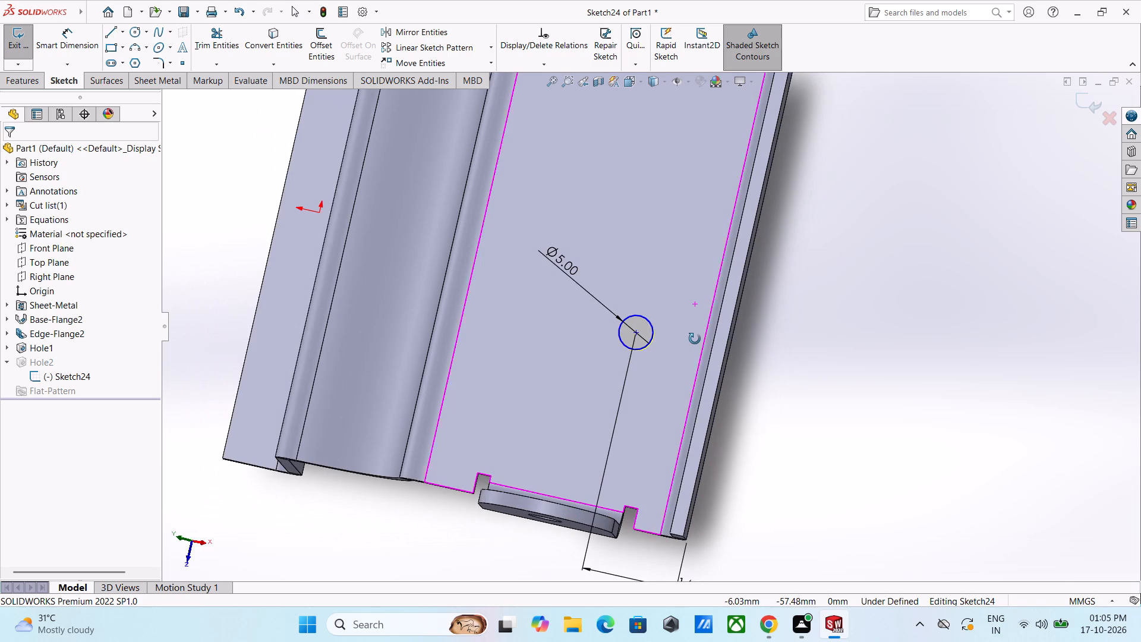
{"action": "middle_click_drag", "start_coordinate": [695, 339], "coordinate": [694, 336]}
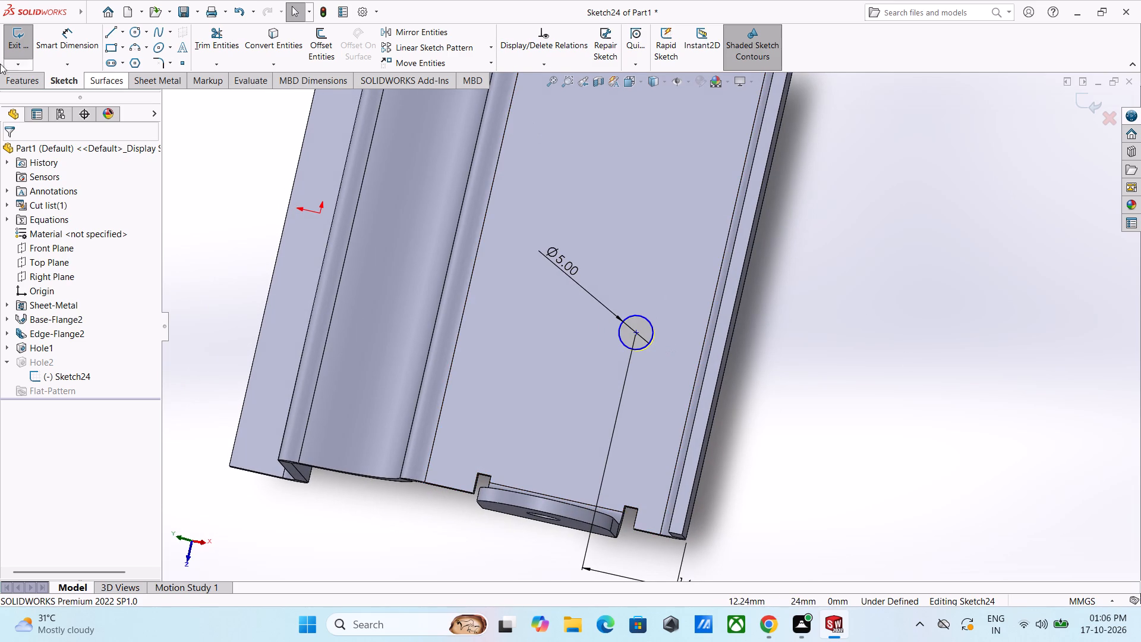
{"action": "left_click", "coordinate": [47, 34]}
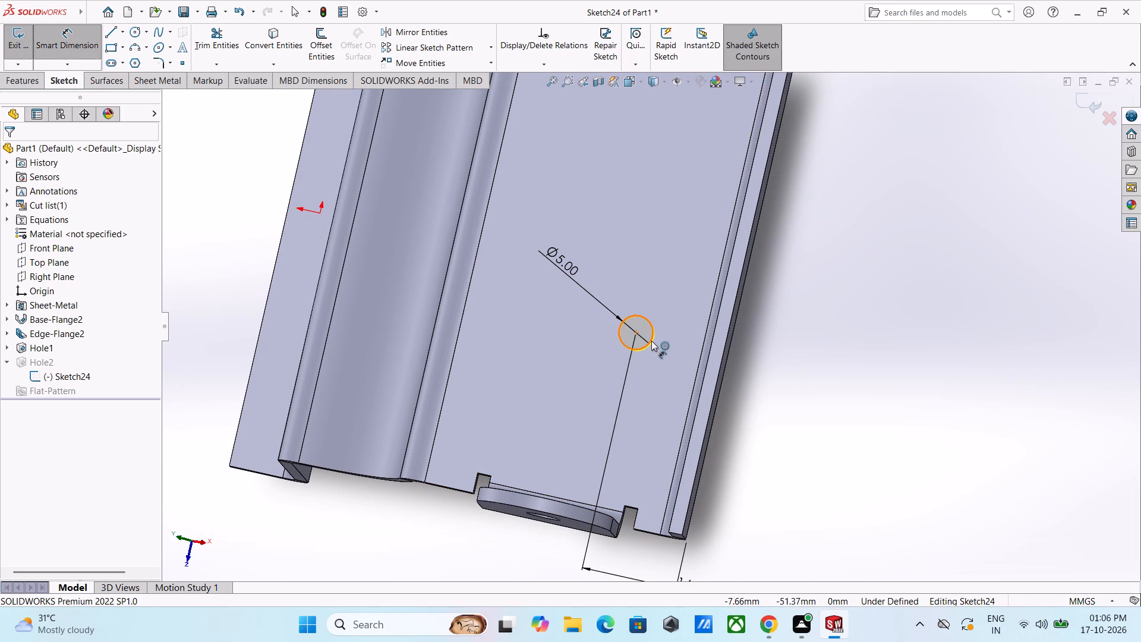
{"action": "left_click", "coordinate": [651, 341]}
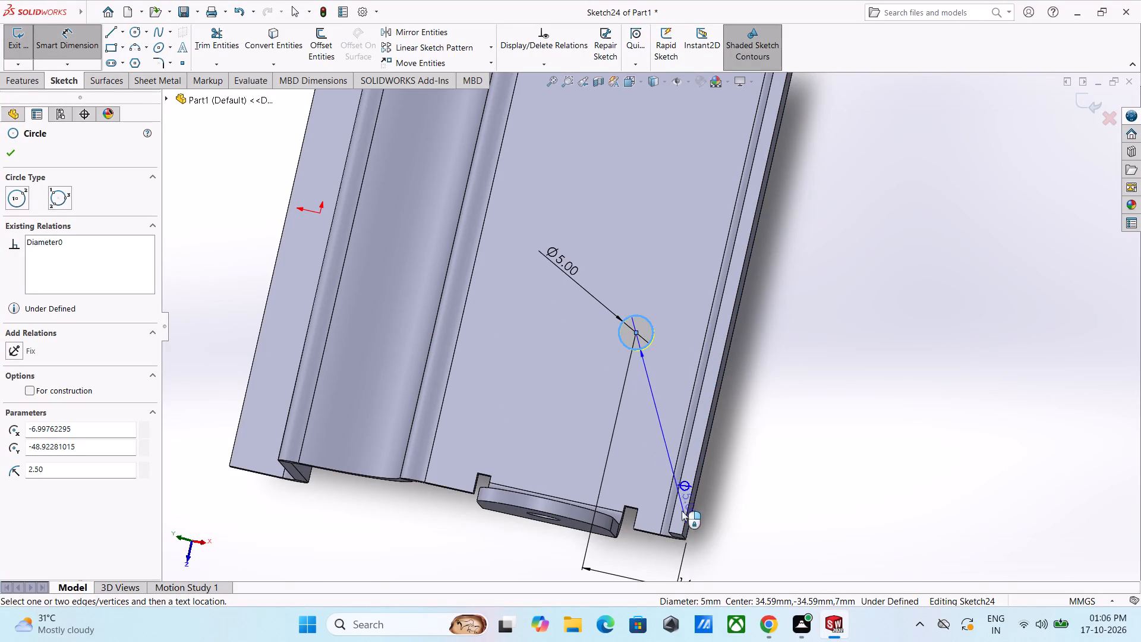
{"action": "left_click", "coordinate": [683, 534]}
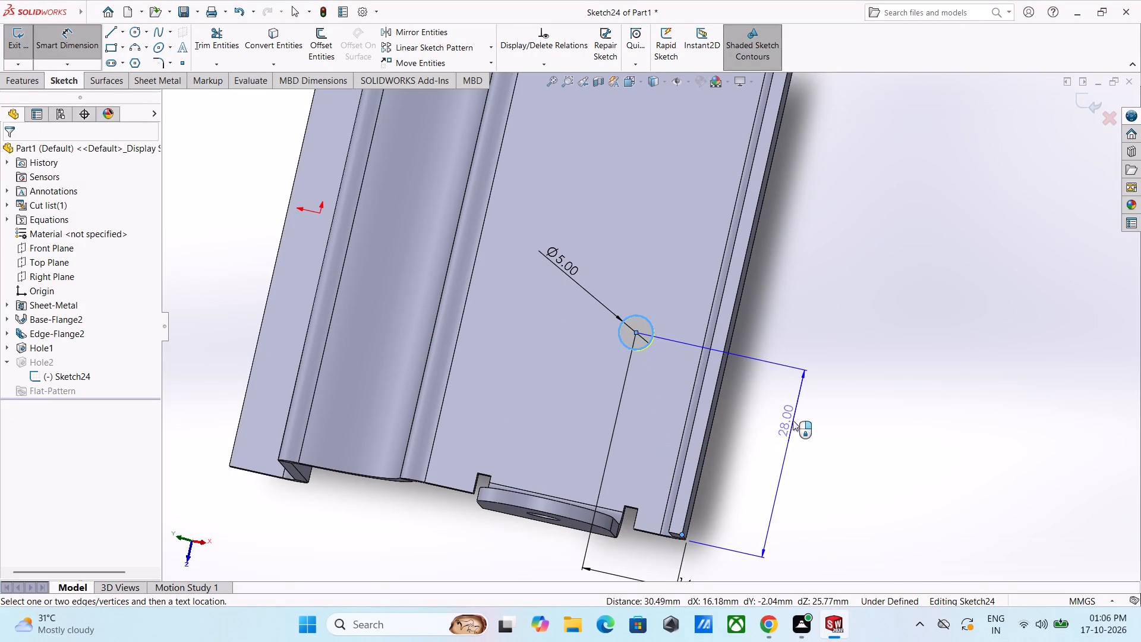
{"action": "left_click", "coordinate": [794, 419]}
{"action": "type", "text": "15"}
{"action": "key", "text": "Return"}
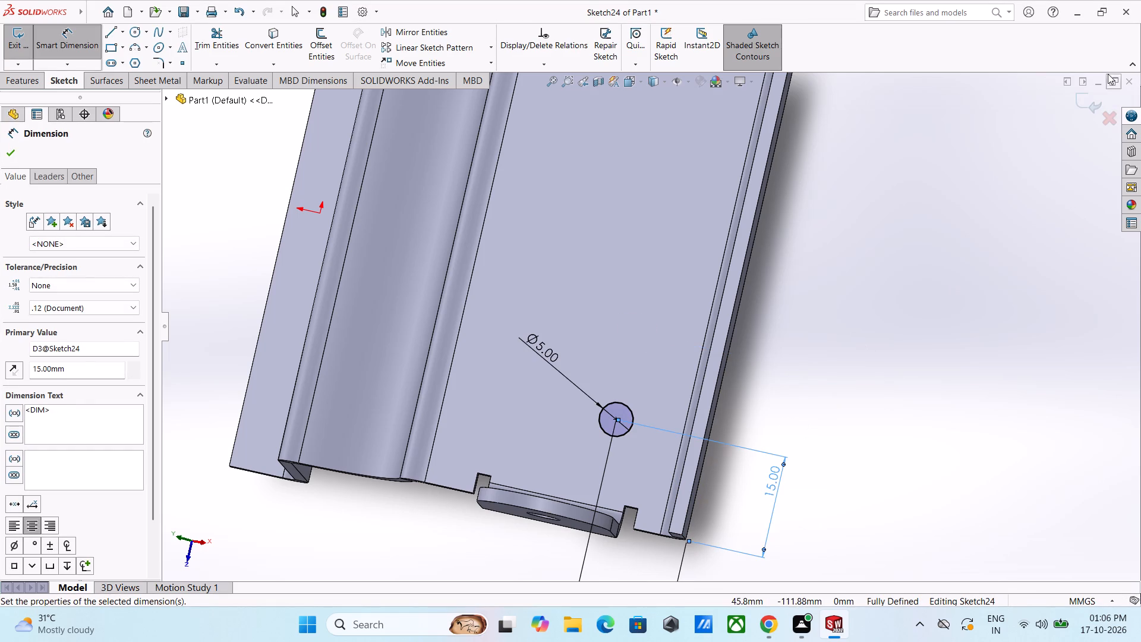
{"action": "left_click", "coordinate": [1087, 105]}
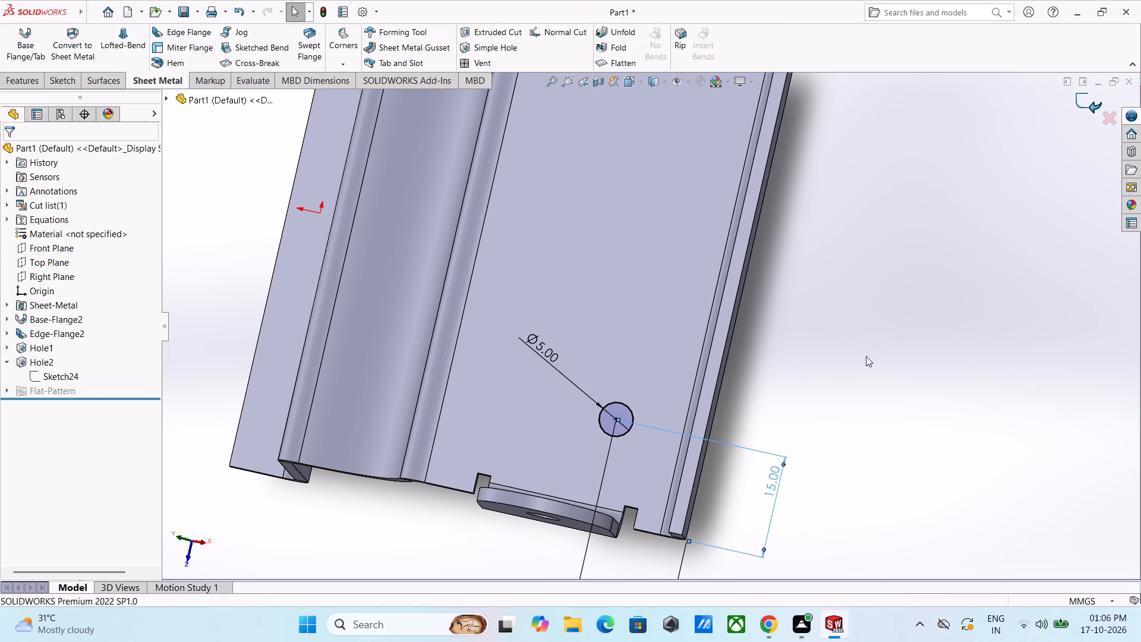
{"action": "middle_click_drag", "start_coordinate": [860, 395], "coordinate": [830, 393]}
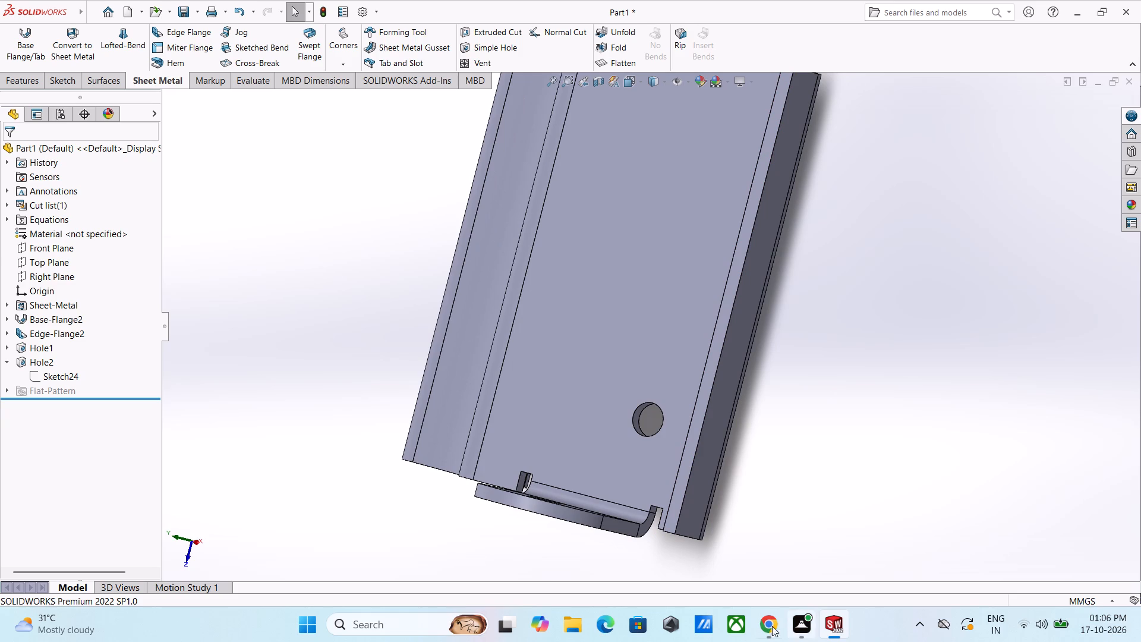
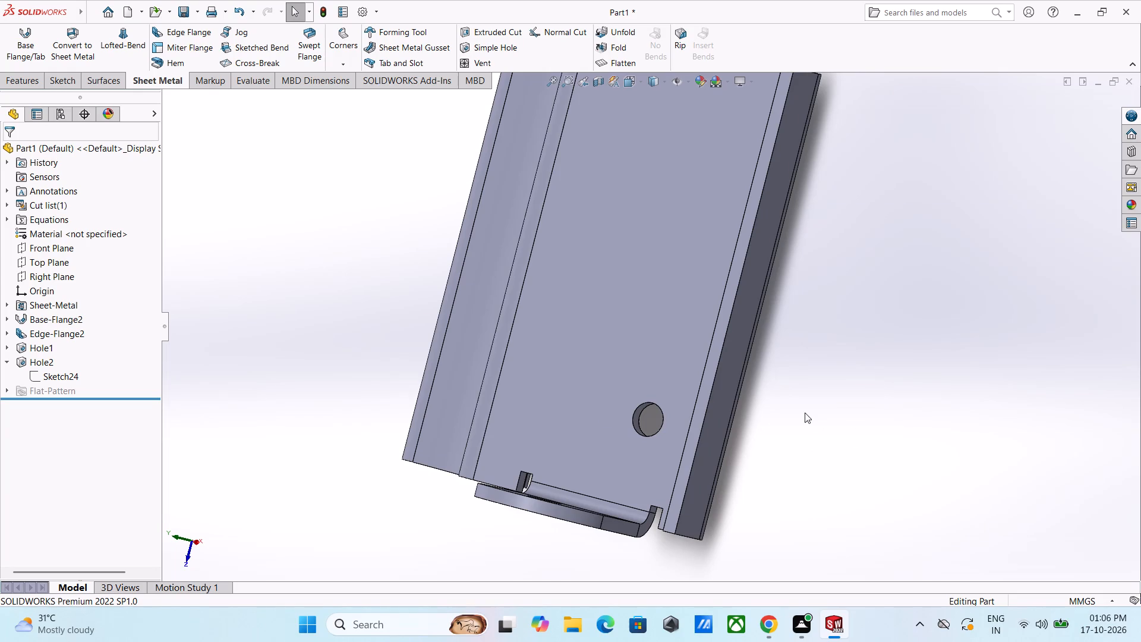
Change the appearance colour of the whole part to the light blue-violet swatch of the standard palette.
{"action": "left_click", "coordinate": [82, 149]}
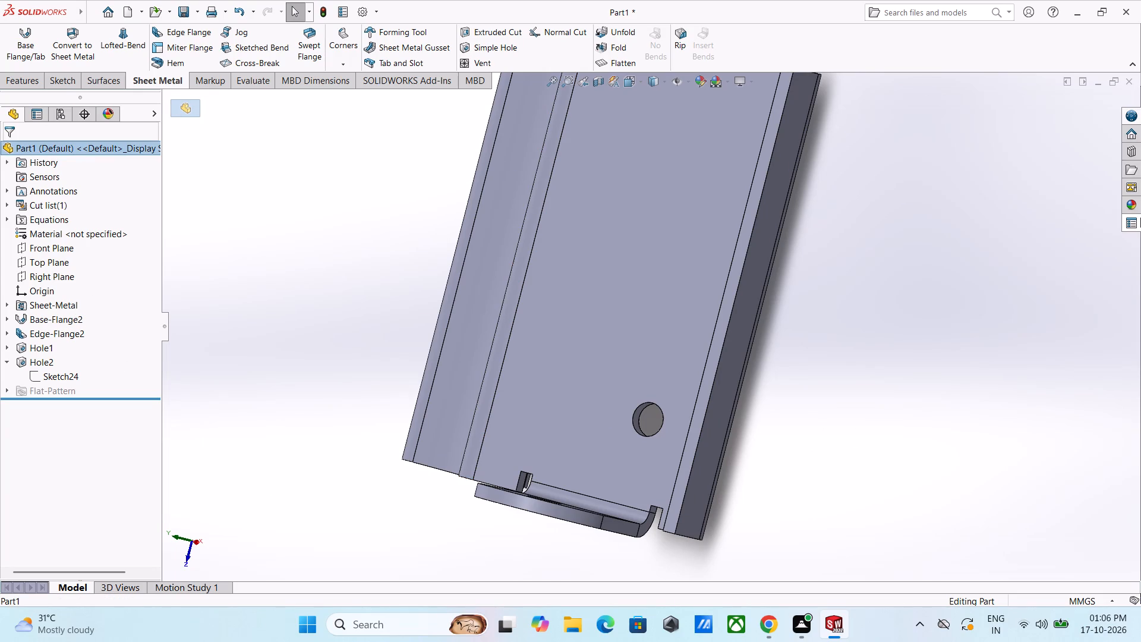
{"action": "left_click", "coordinate": [1134, 207]}
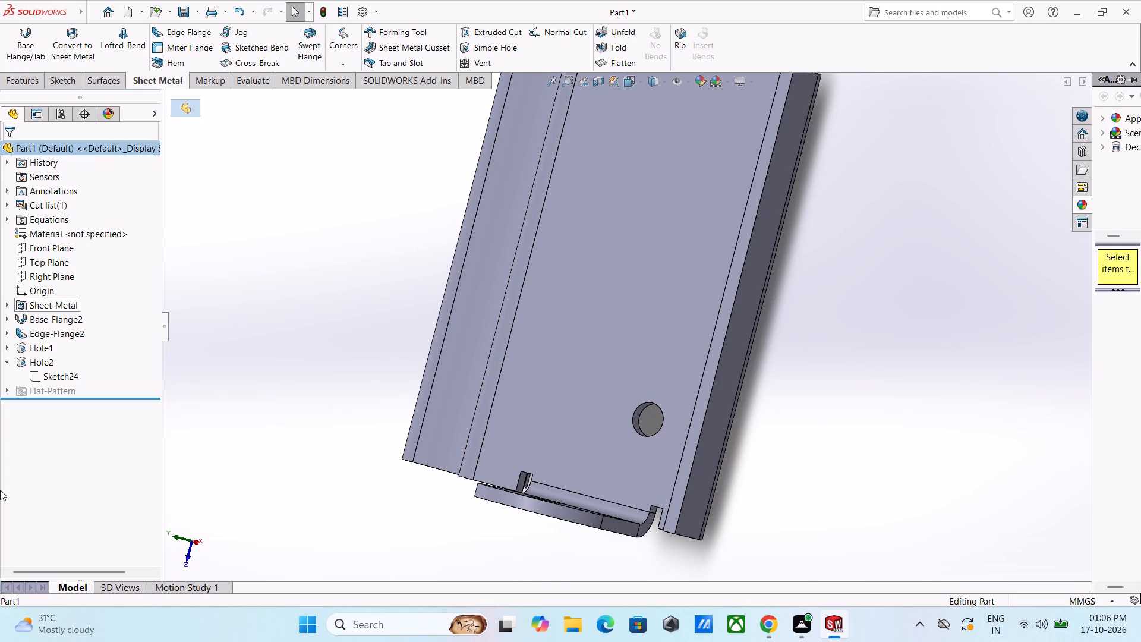
{"action": "left_click", "coordinate": [1104, 80]}
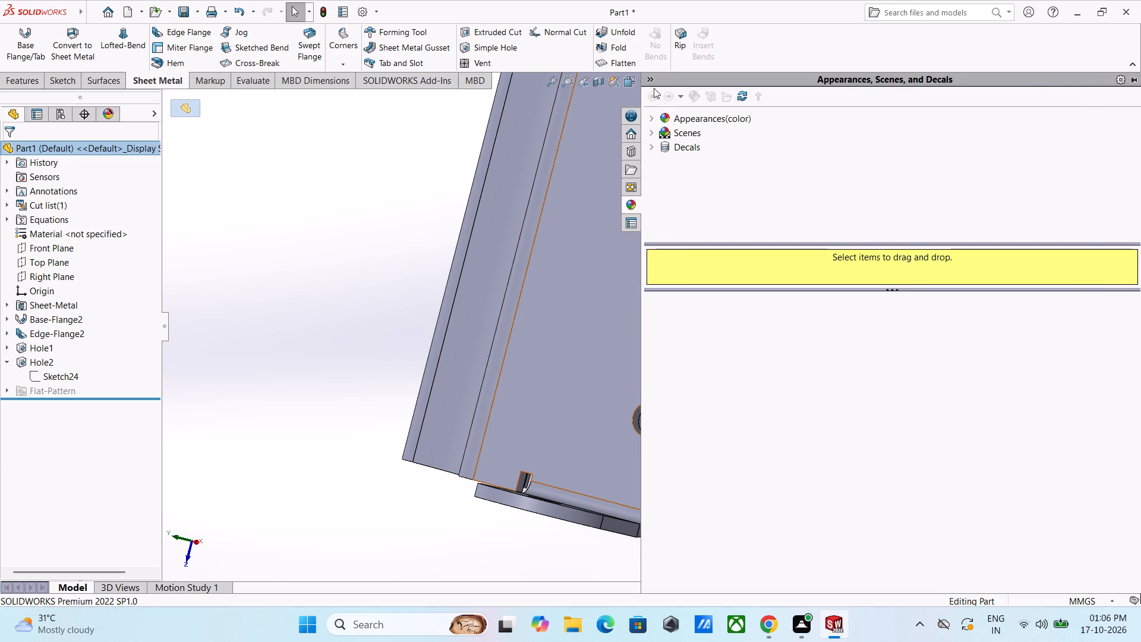
{"action": "left_click", "coordinate": [648, 75]}
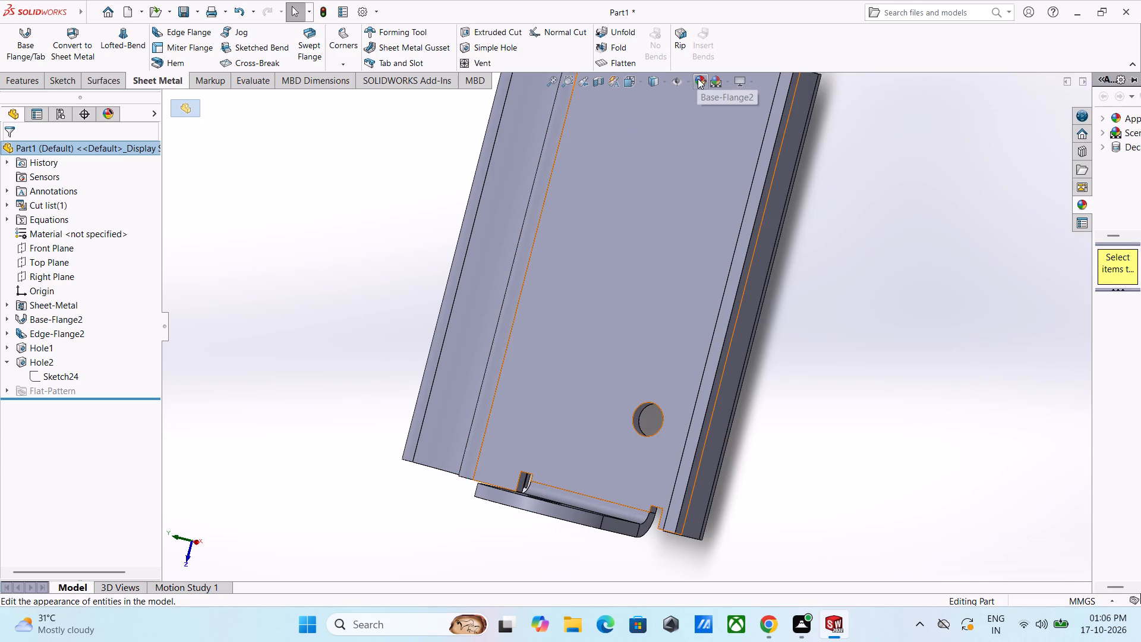
{"action": "left_click", "coordinate": [698, 78]}
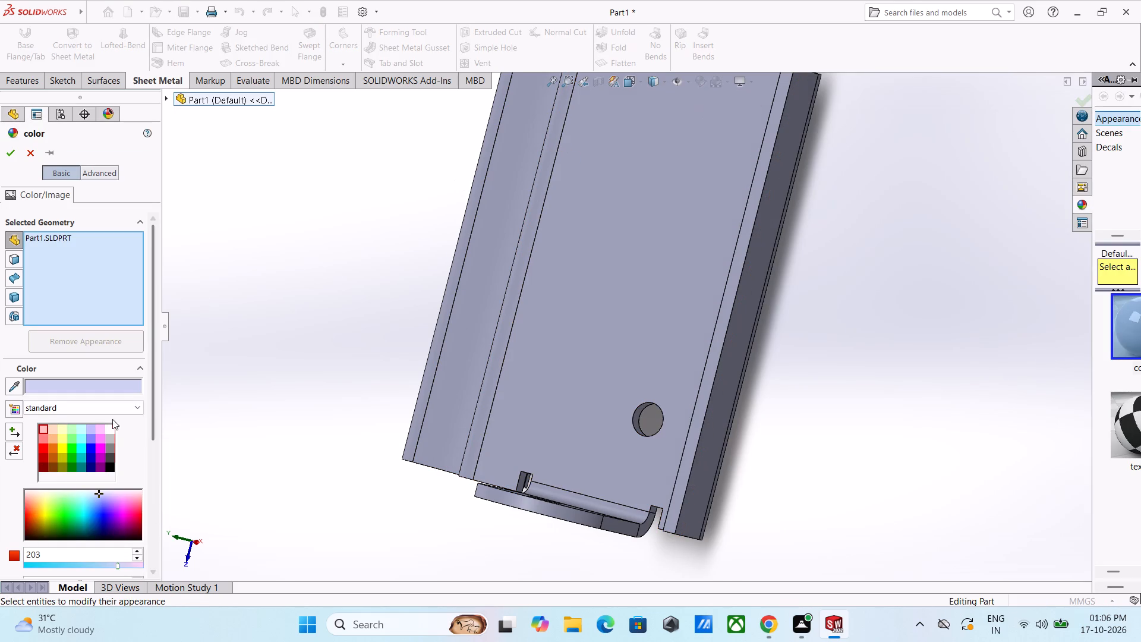
{"action": "left_click", "coordinate": [93, 446]}
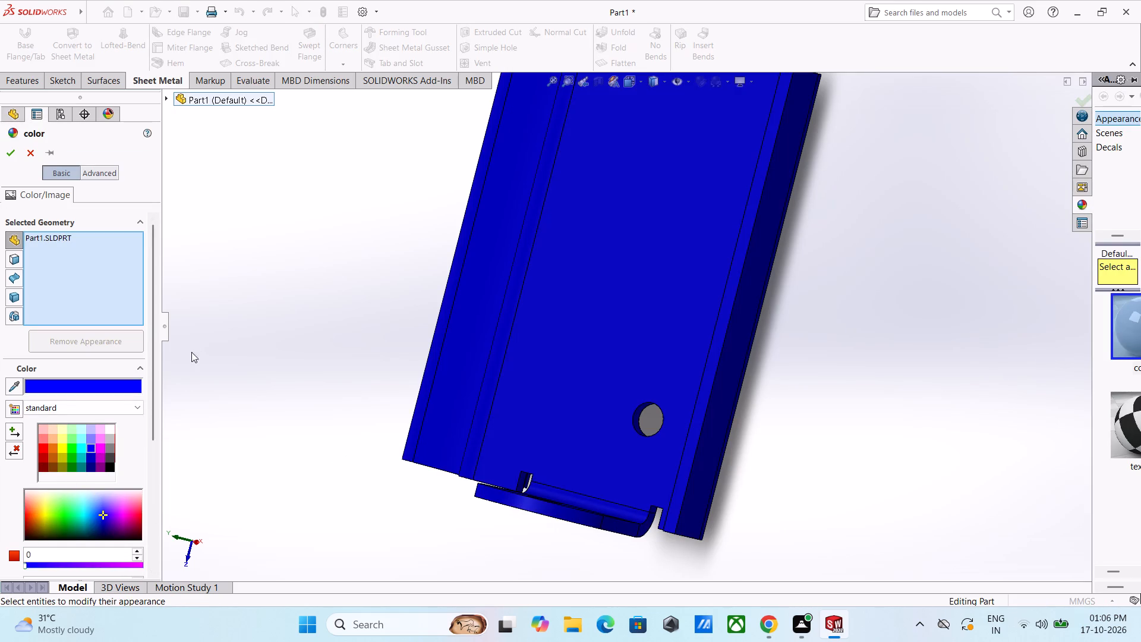
{"action": "left_click", "coordinate": [91, 439]}
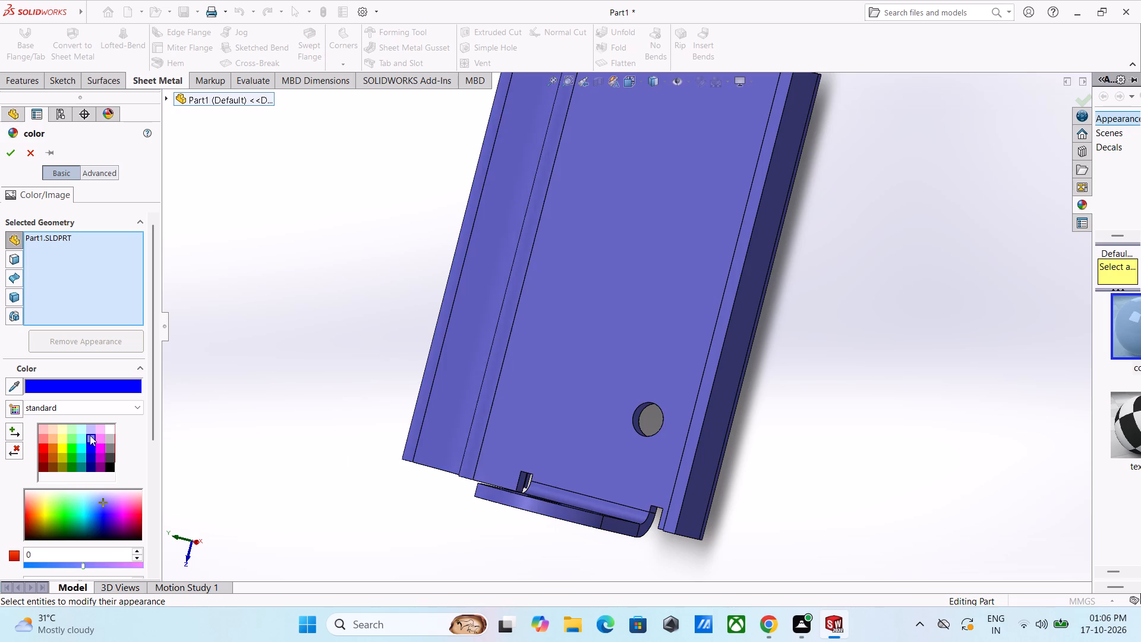
{"action": "left_click", "coordinate": [9, 147]}
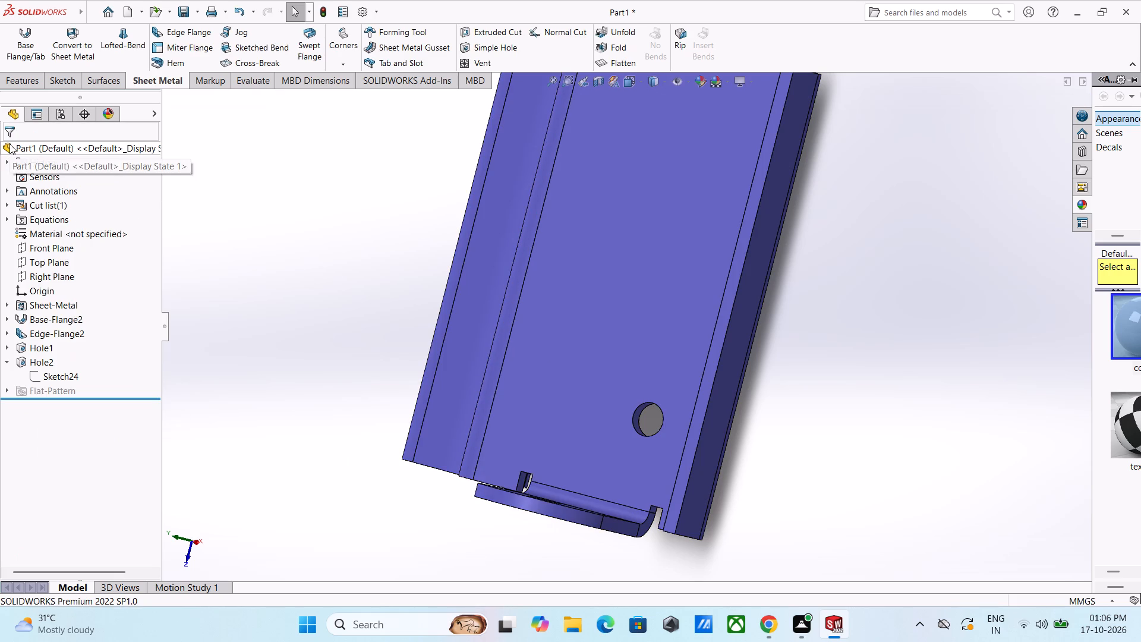
Mirror the round-topped edge flange, its hole and the sloping-face hole about the Front Plane.
{"action": "middle_click_drag", "start_coordinate": [216, 172], "coordinate": [227, 178]}
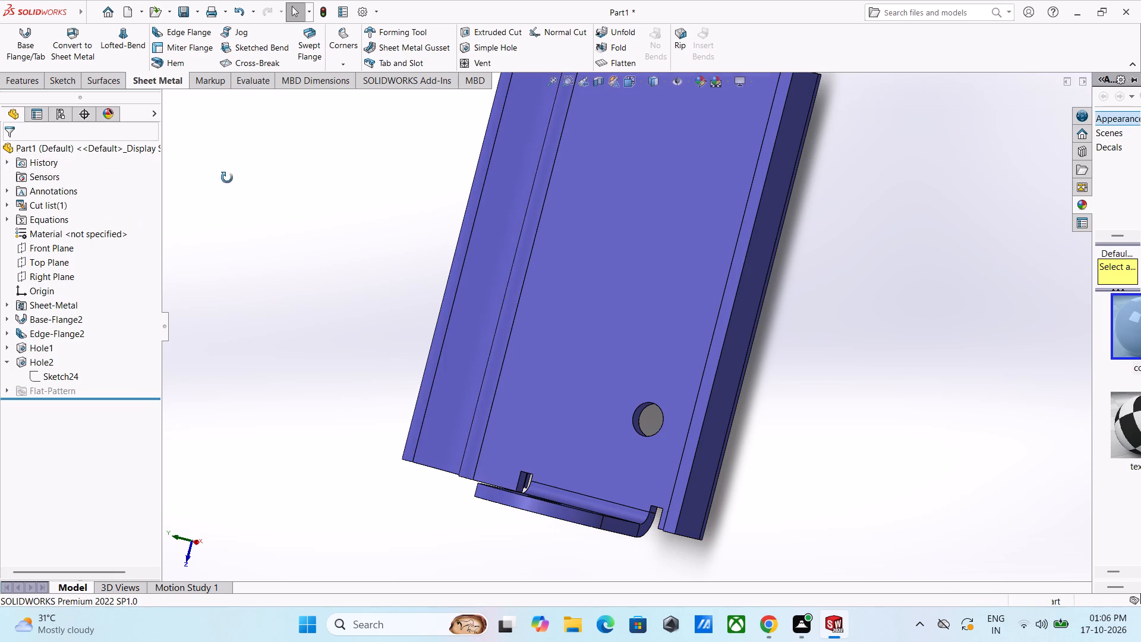
{"action": "middle_click_drag", "start_coordinate": [227, 178], "coordinate": [285, 213]}
{"action": "left_click", "coordinate": [51, 80]}
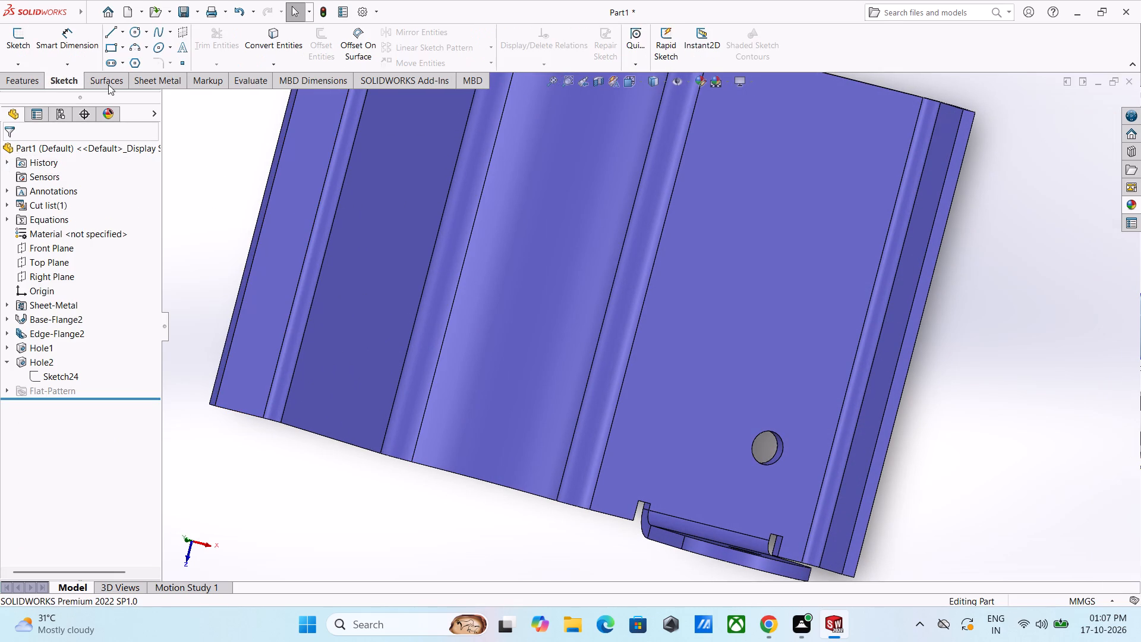
{"action": "left_click", "coordinate": [17, 77]}
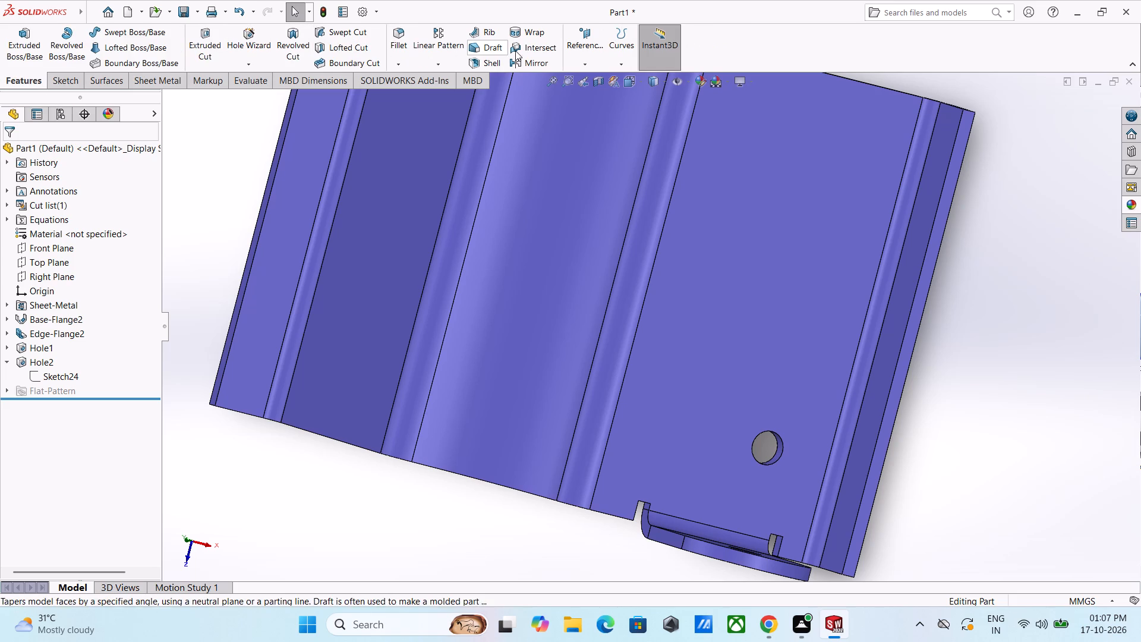
{"action": "left_click", "coordinate": [519, 60]}
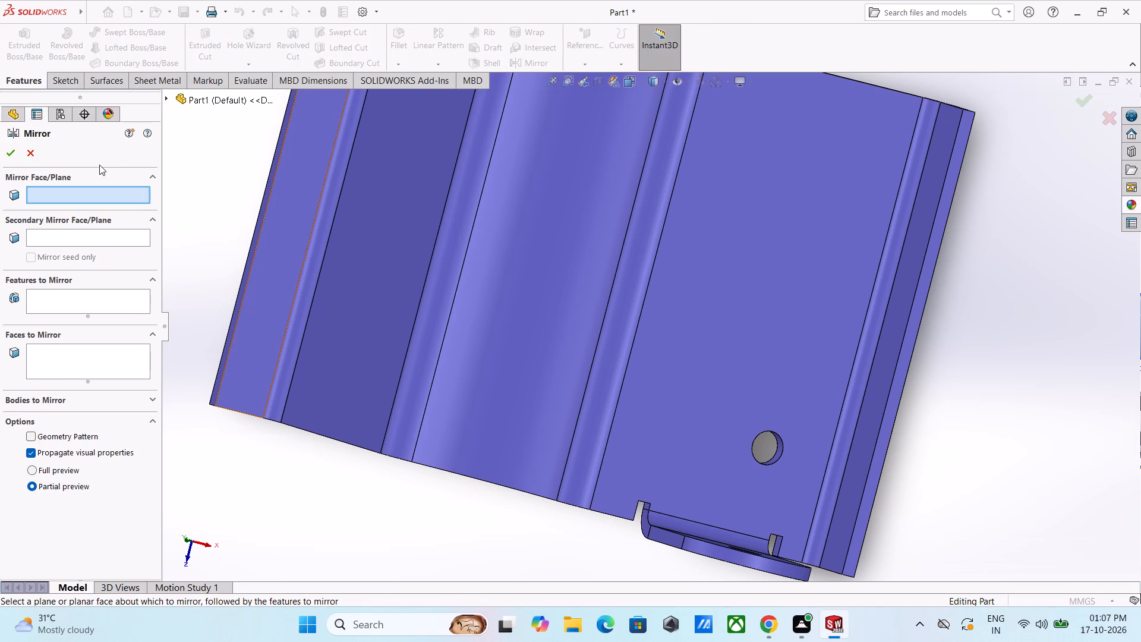
{"action": "left_click", "coordinate": [166, 97]}
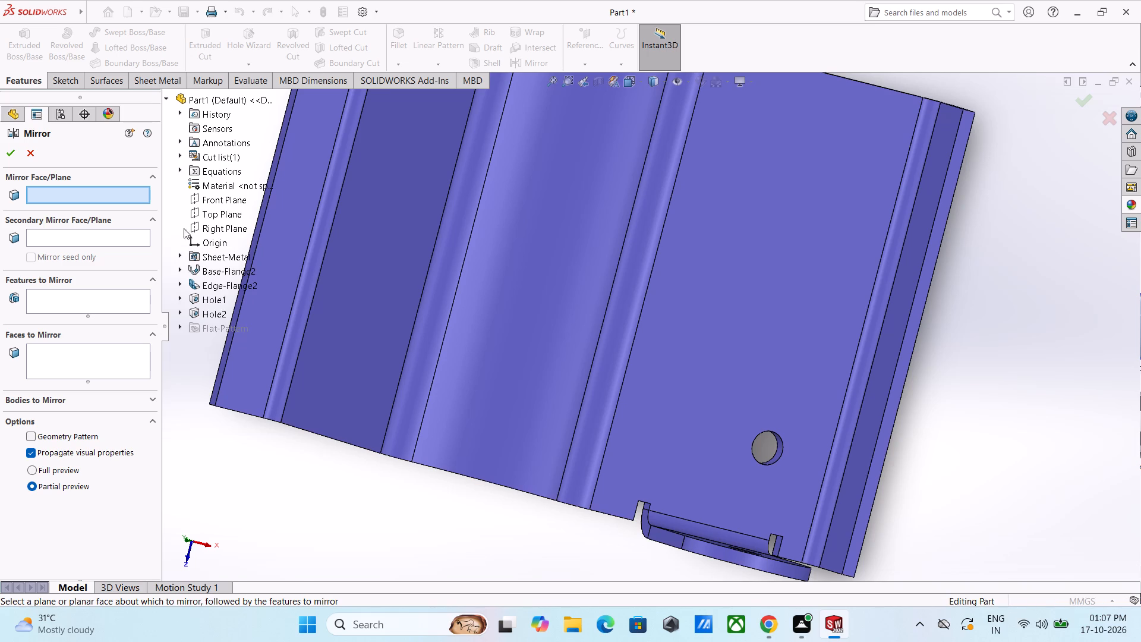
{"action": "left_click", "coordinate": [214, 201]}
{"action": "middle_click_drag", "start_coordinate": [402, 334], "coordinate": [438, 256]}
{"action": "scroll", "coordinate": [439, 249], "scroll_direction": "up", "scroll_amount": 1}
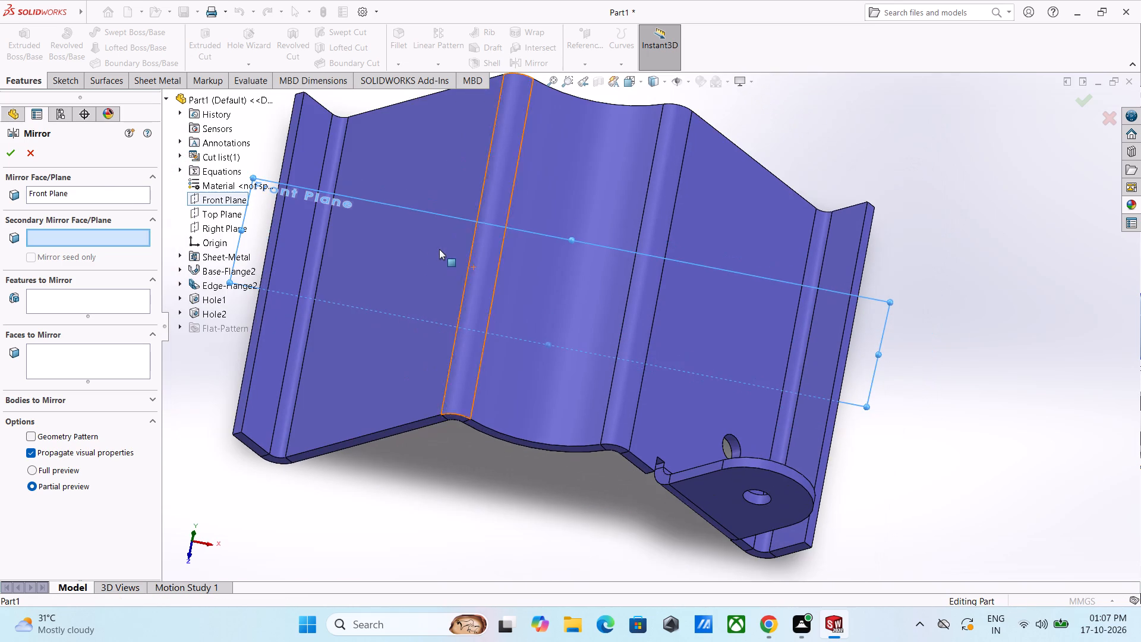
{"action": "scroll", "coordinate": [439, 249], "scroll_direction": "up", "scroll_amount": 1}
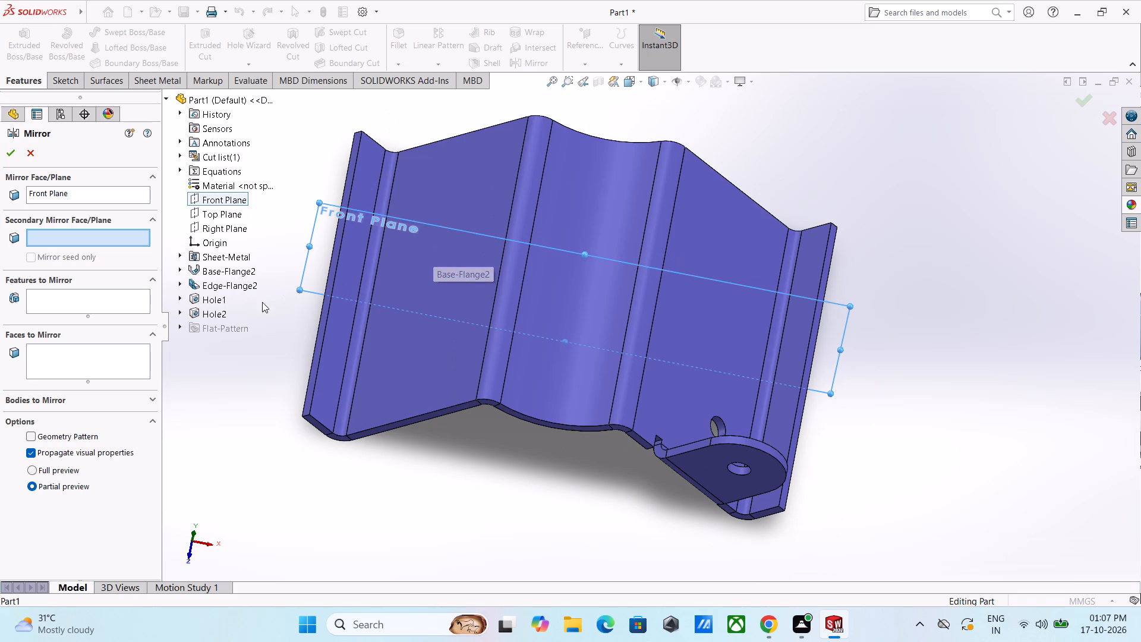
{"action": "left_click", "coordinate": [223, 300]}
{"action": "left_click", "coordinate": [218, 316]}
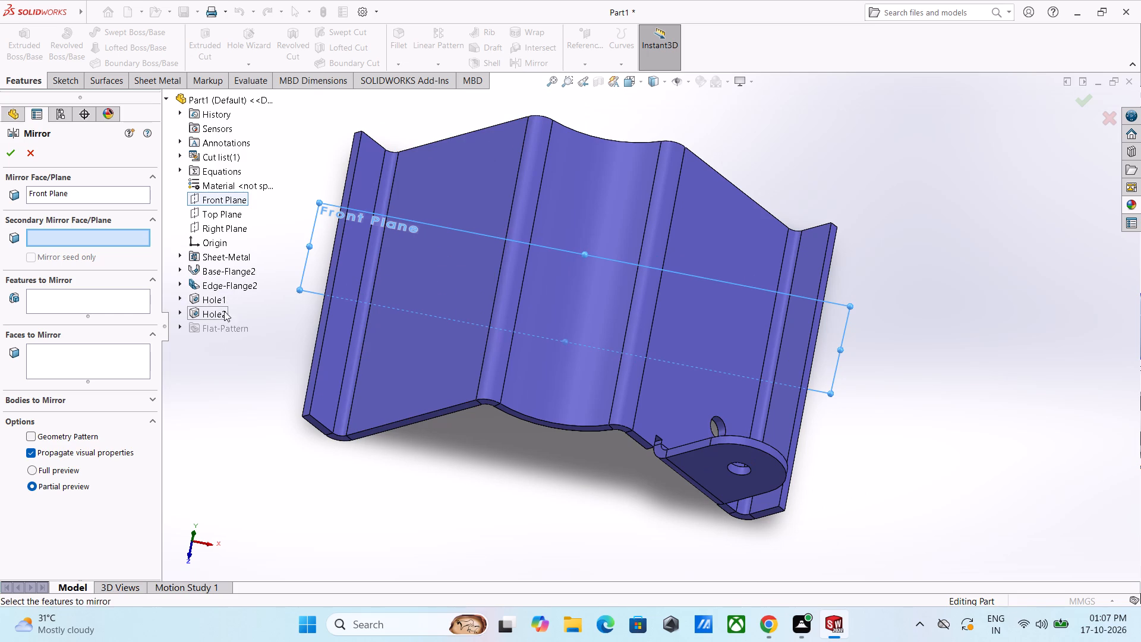
{"action": "middle_click_drag", "start_coordinate": [604, 186], "coordinate": [563, 197]}
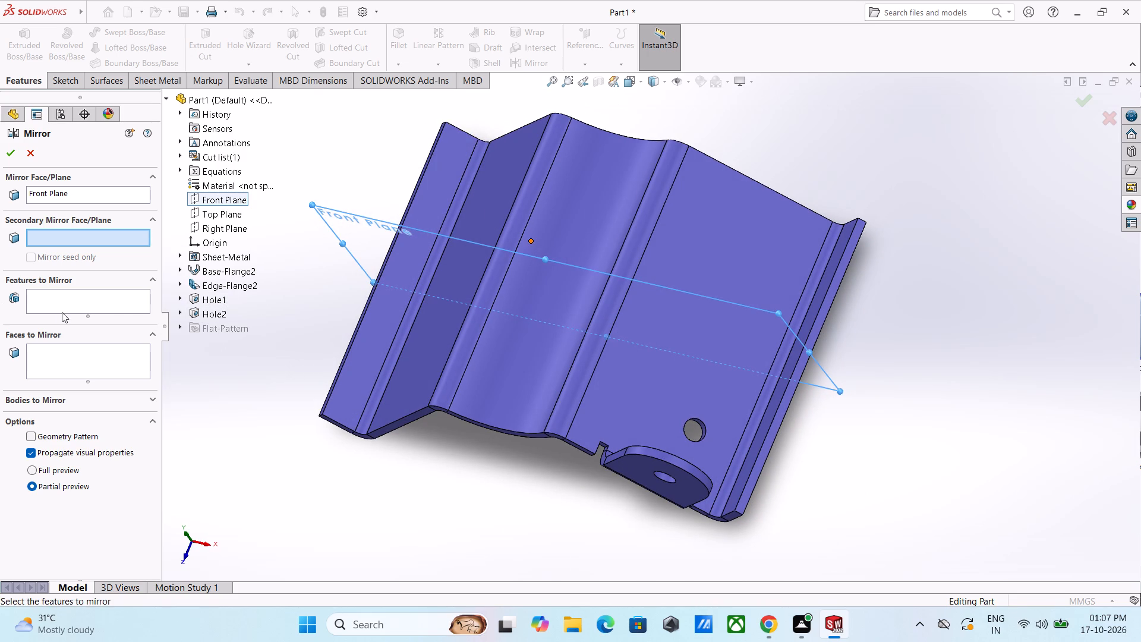
{"action": "left_click", "coordinate": [71, 304]}
{"action": "left_click", "coordinate": [206, 304]}
{"action": "left_click", "coordinate": [205, 316]}
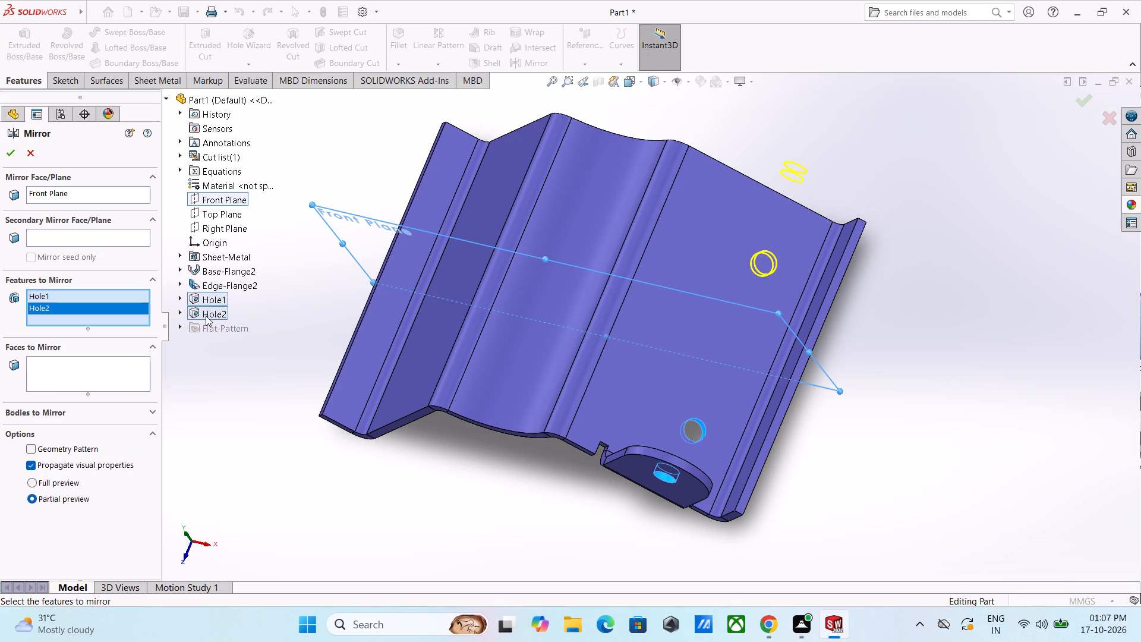
{"action": "left_click", "coordinate": [245, 284]}
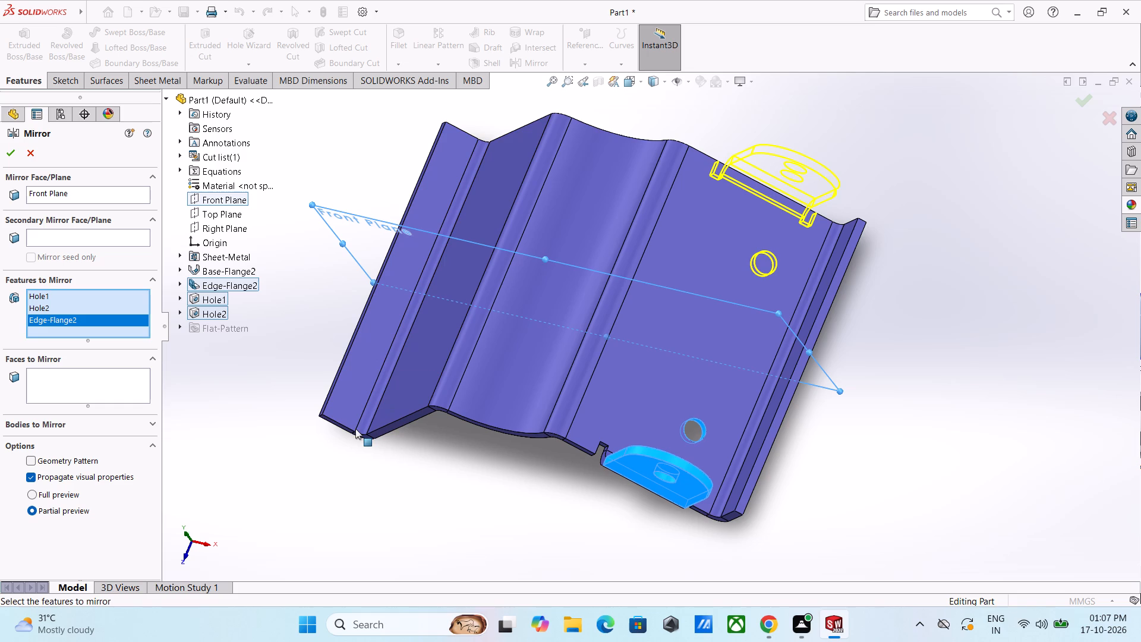
{"action": "middle_click_drag", "start_coordinate": [247, 344], "coordinate": [274, 324]}
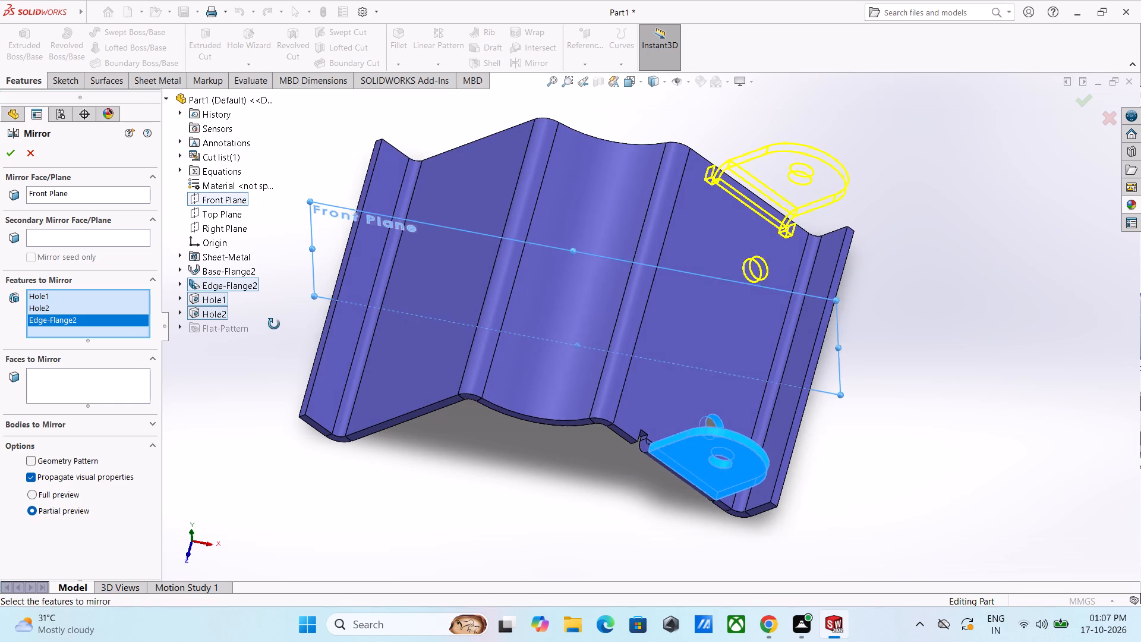
{"action": "middle_click_drag", "start_coordinate": [274, 324], "coordinate": [264, 336]}
{"action": "left_click", "coordinate": [11, 160]}
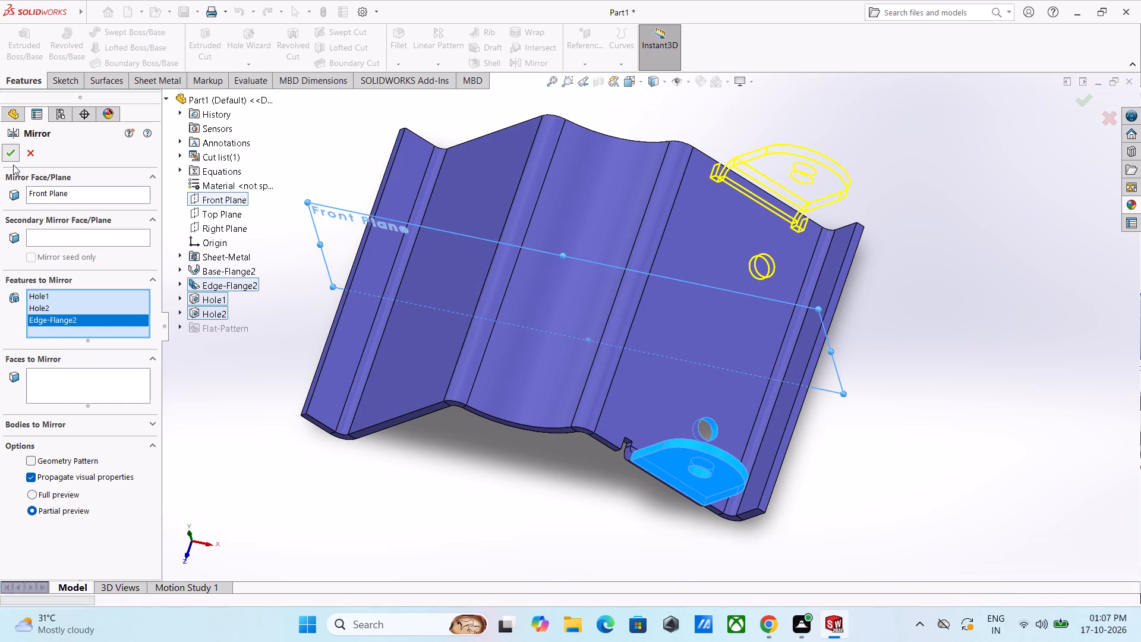
Mirror the first mirror feature about the Right Plane to repeat the flanges and holes on the opposite sloping face.
{"action": "middle_click", "coordinate": [932, 292]}
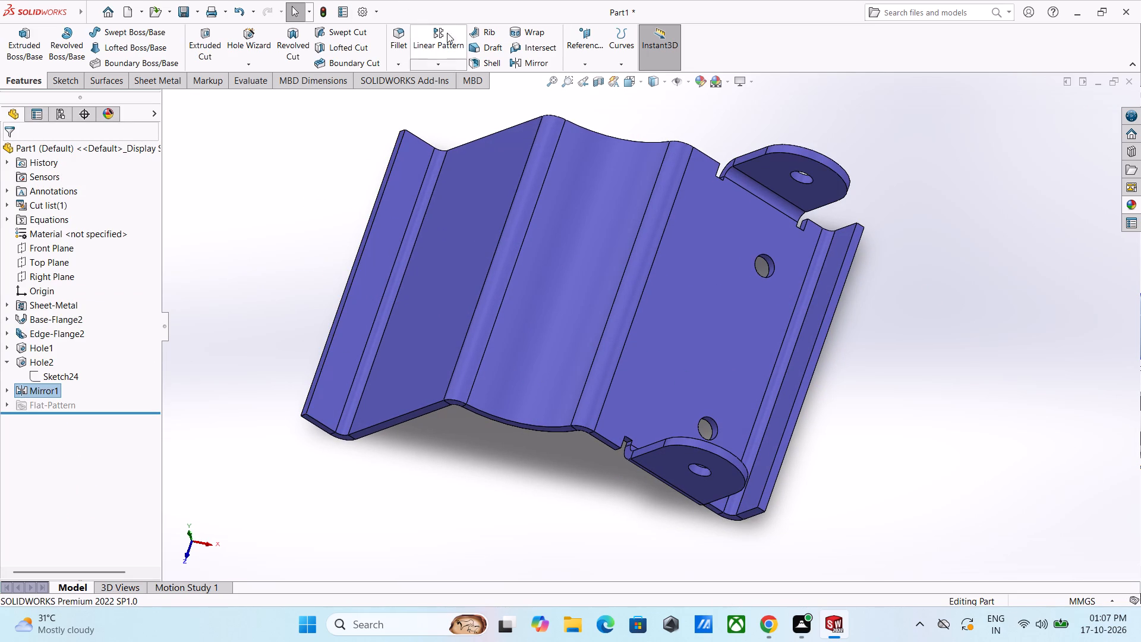
{"action": "left_click", "coordinate": [538, 61]}
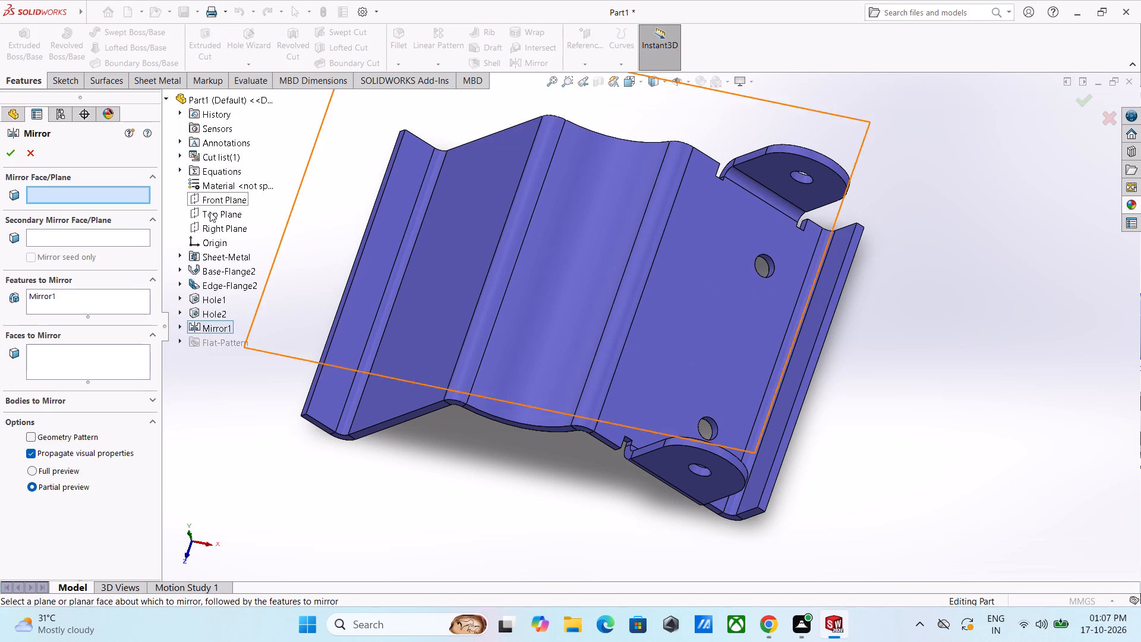
{"action": "left_click", "coordinate": [219, 228]}
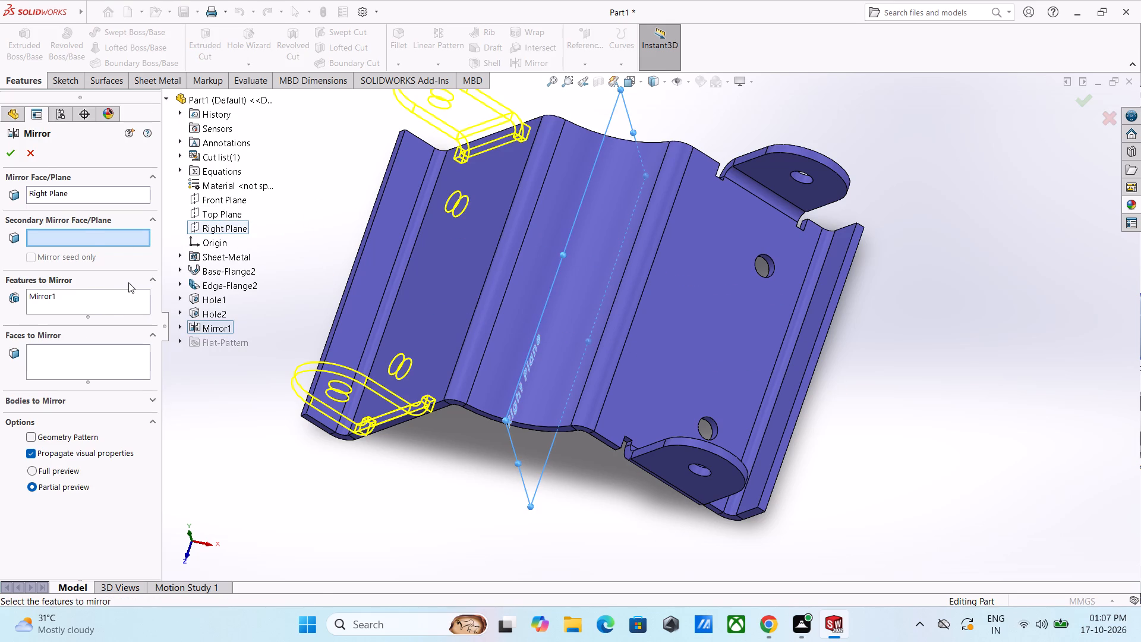
{"action": "left_click", "coordinate": [10, 150]}
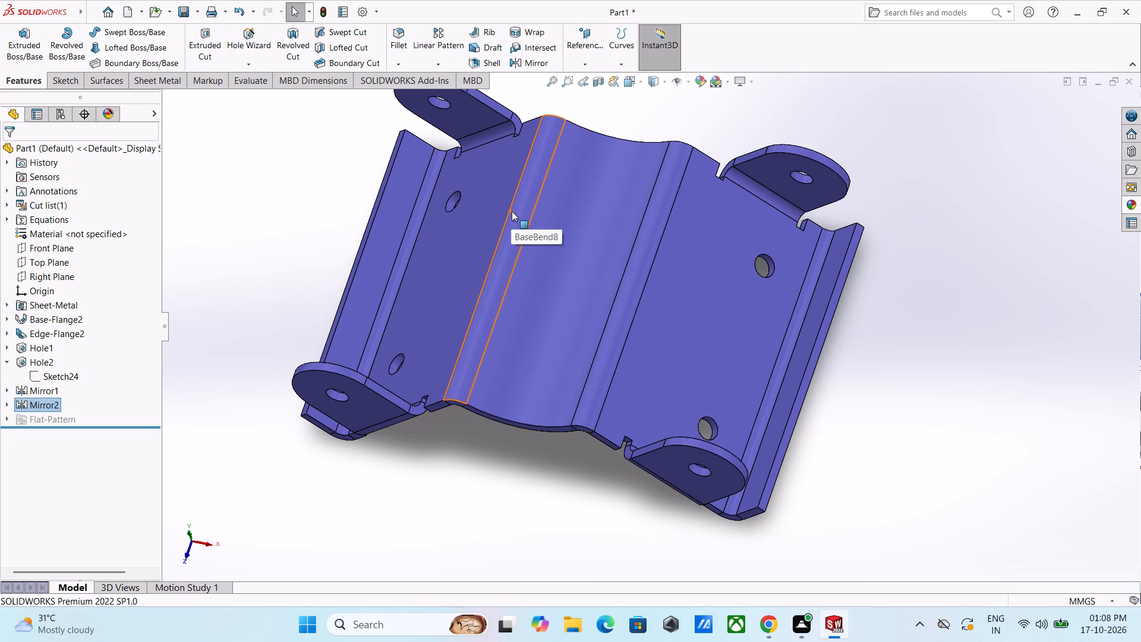
Flatten the sheet metal part, examine its flat pattern from several angles, and return it to the folded state.
{"action": "left_click", "coordinate": [168, 81]}
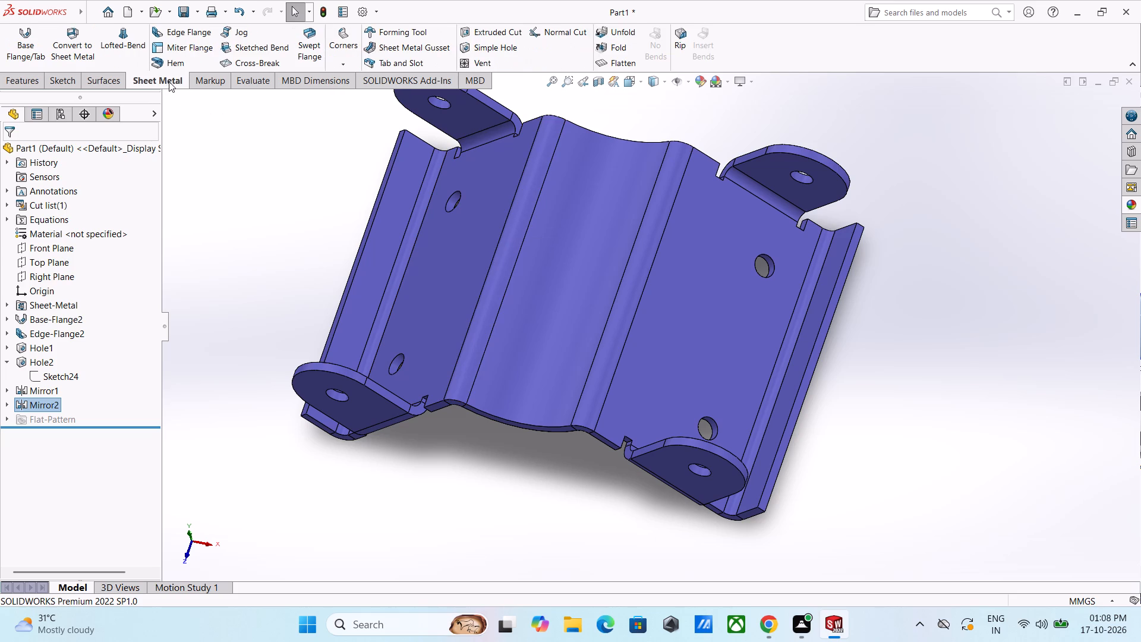
{"action": "left_click", "coordinate": [620, 61]}
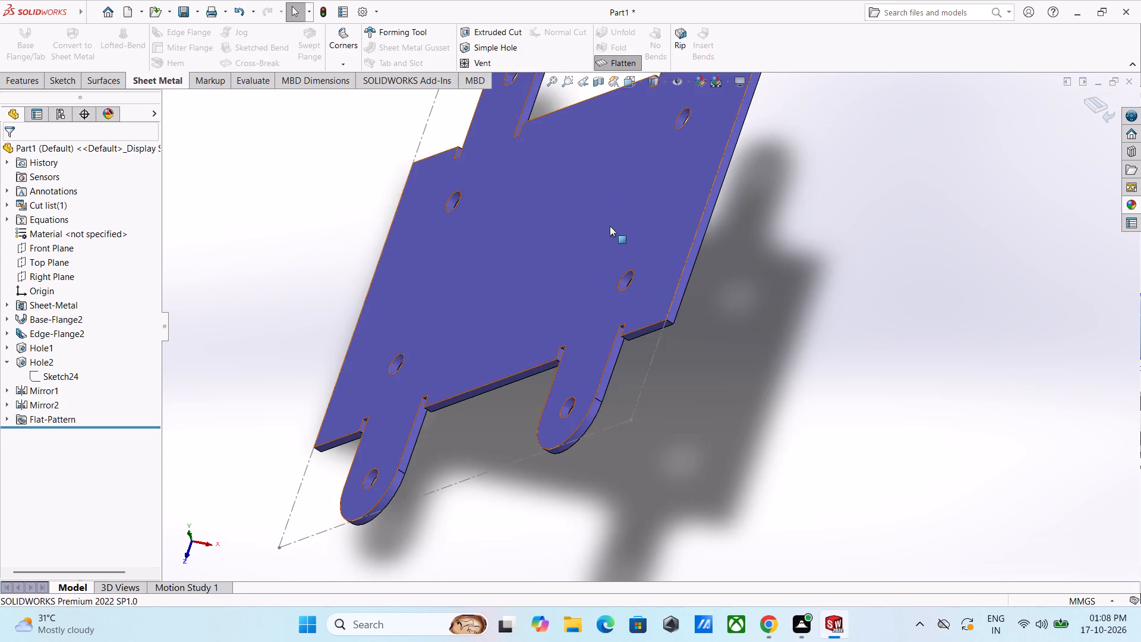
{"action": "scroll", "coordinate": [610, 226], "scroll_direction": "up", "scroll_amount": 4}
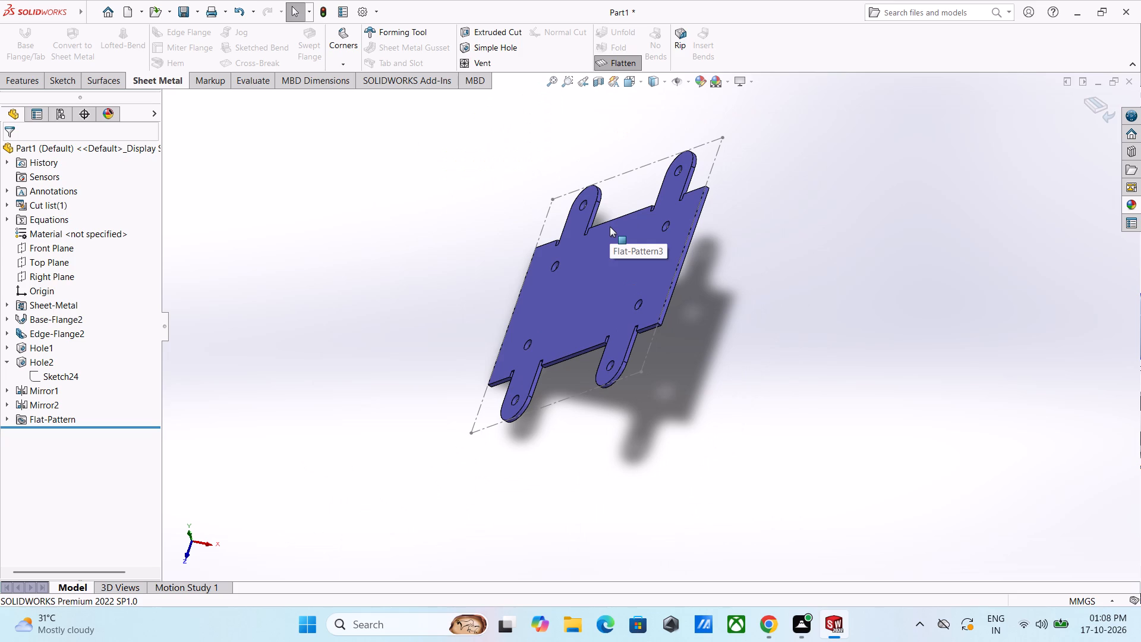
{"action": "middle_click_drag", "start_coordinate": [808, 355], "coordinate": [810, 356]}
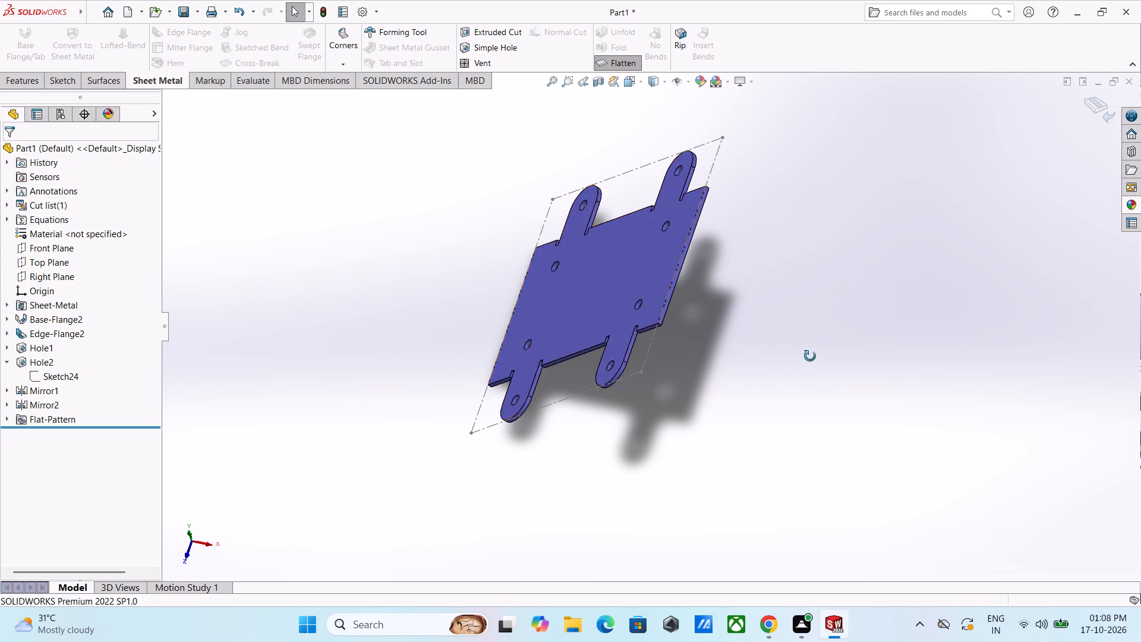
{"action": "middle_click_drag", "start_coordinate": [810, 356], "coordinate": [846, 388]}
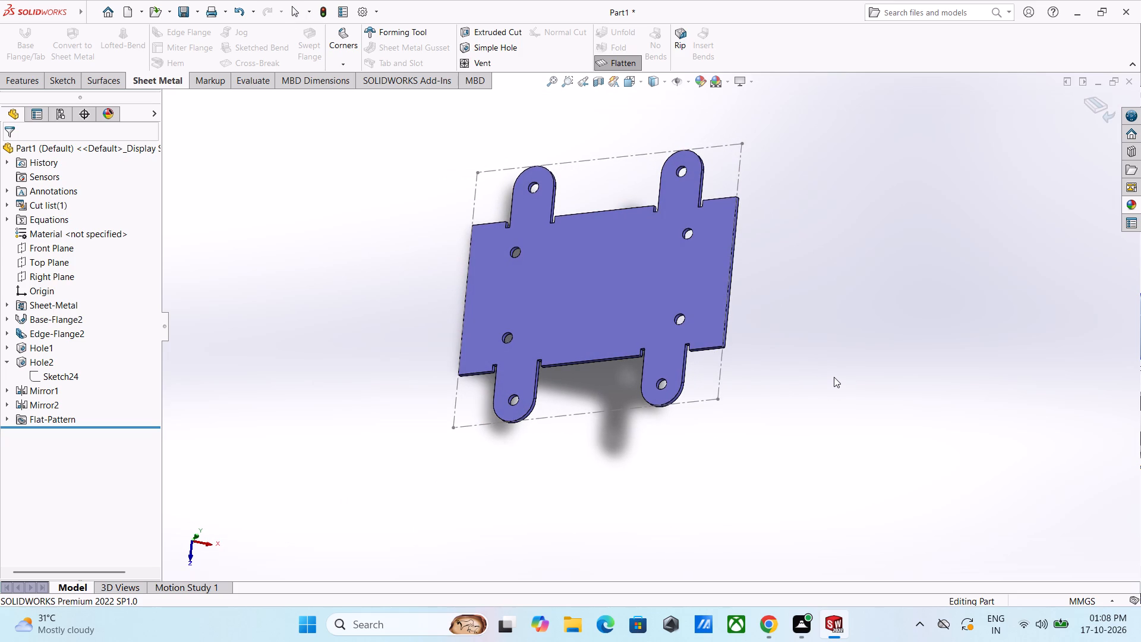
{"action": "middle_click_drag", "start_coordinate": [834, 377], "coordinate": [824, 384]}
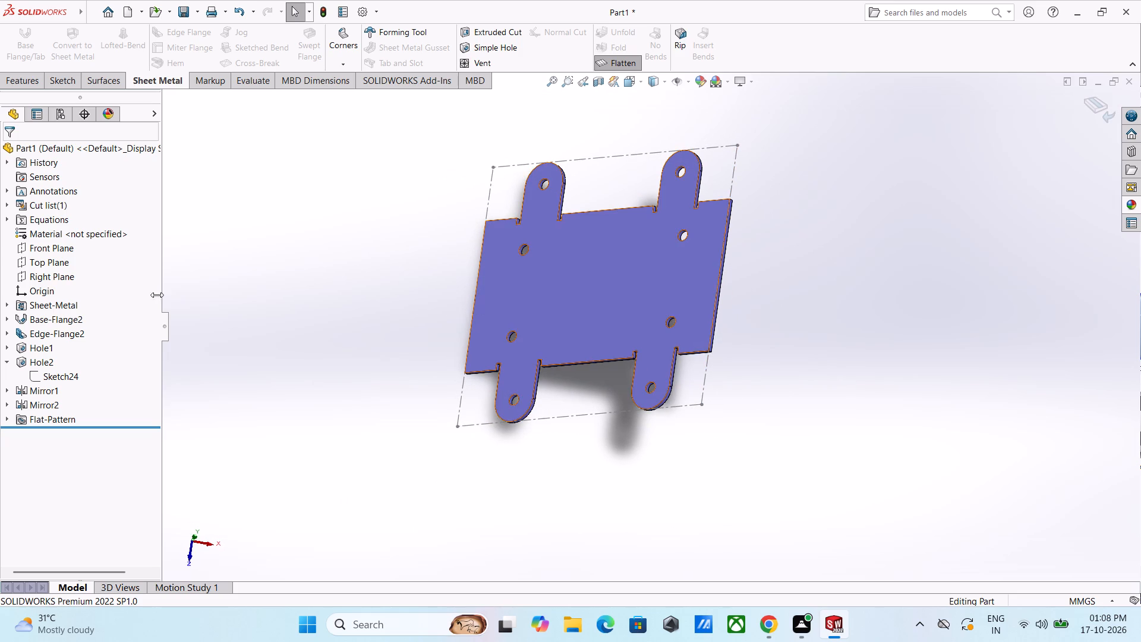
{"action": "left_click", "coordinate": [628, 67]}
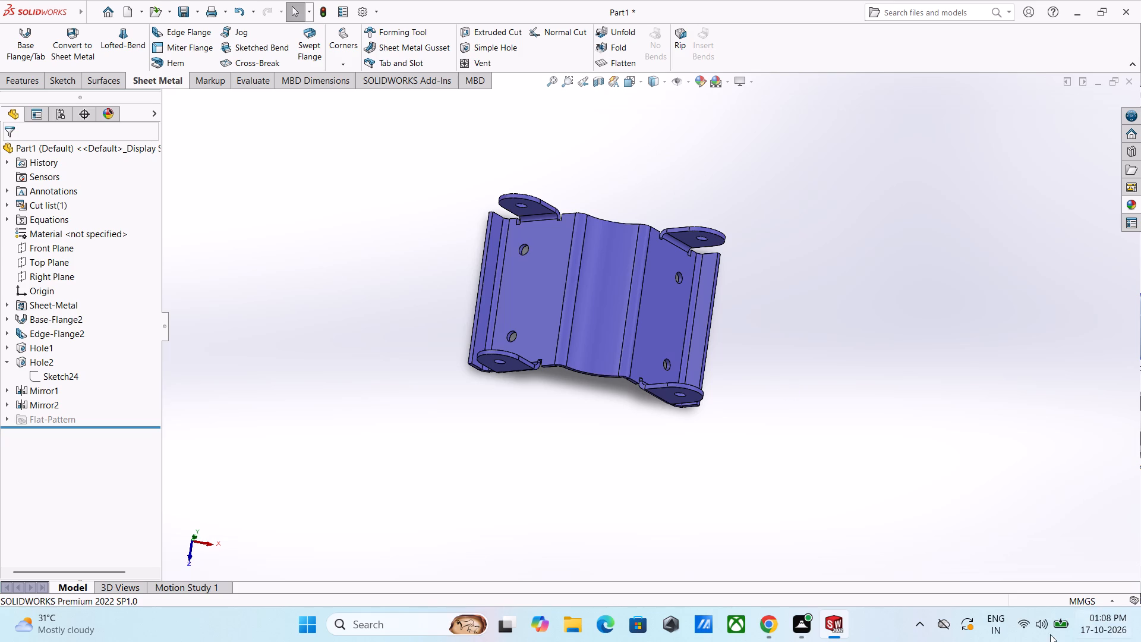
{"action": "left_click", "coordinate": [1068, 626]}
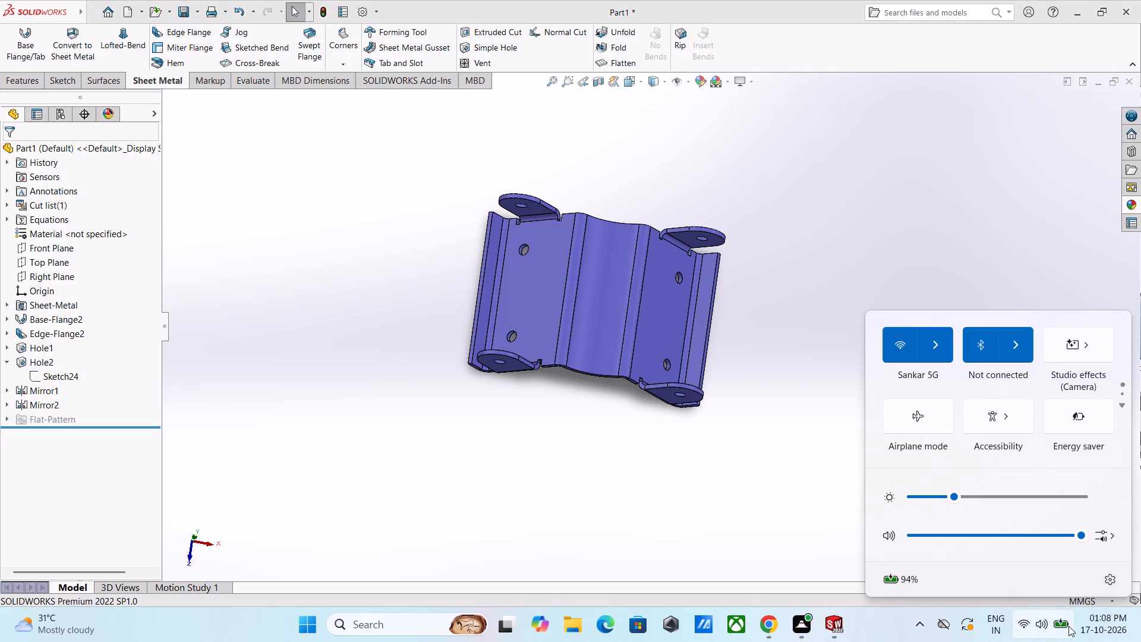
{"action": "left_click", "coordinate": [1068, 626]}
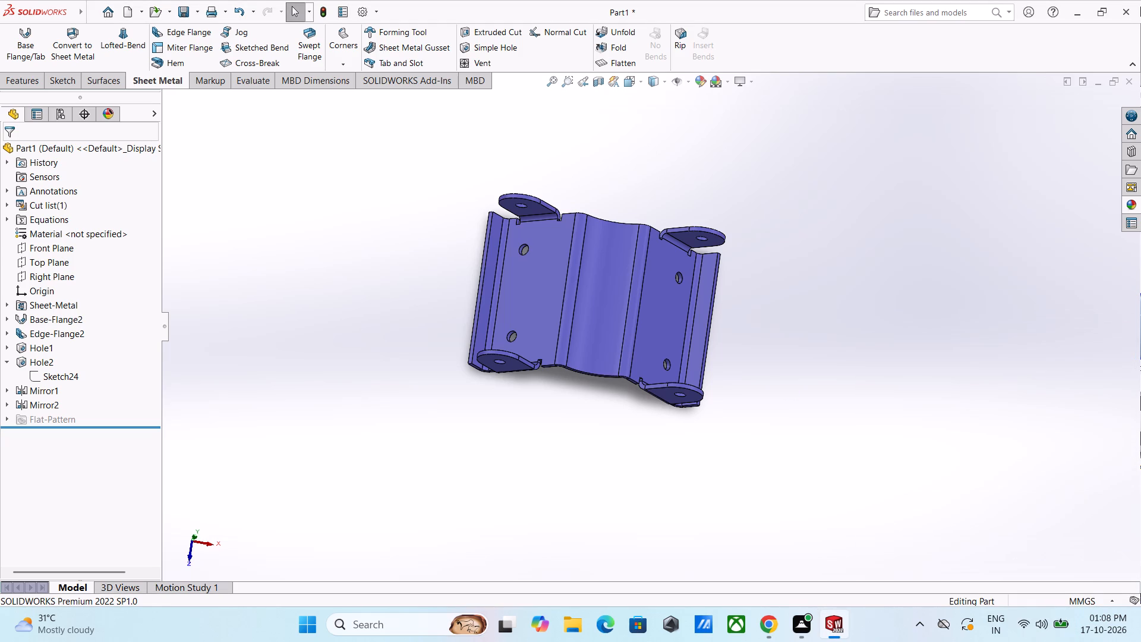
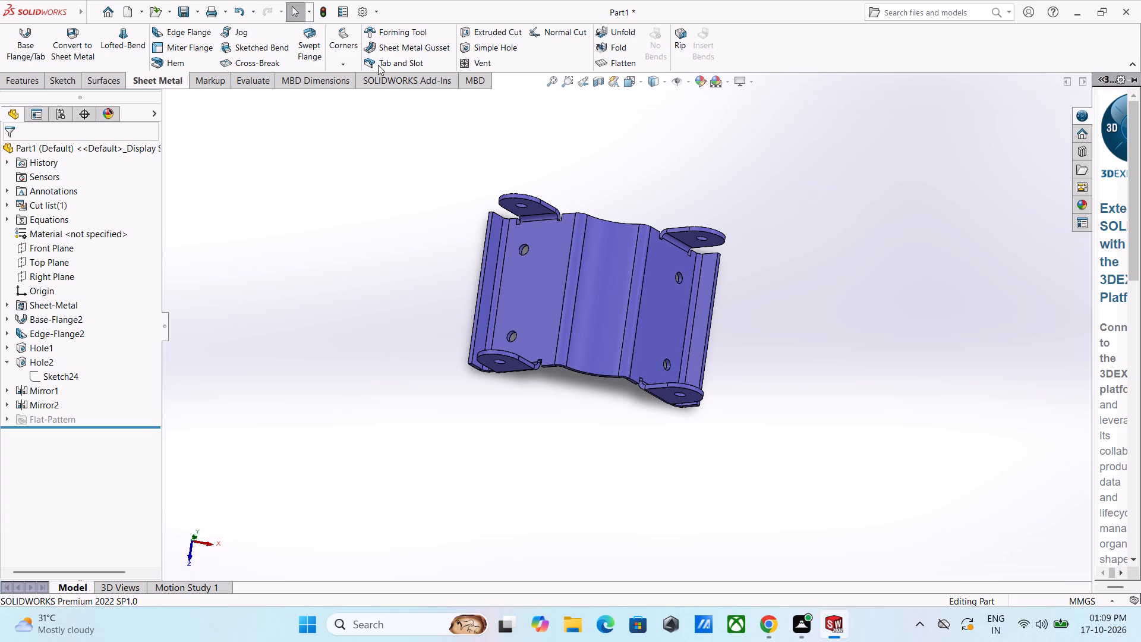
Unfold all bends of the sheet metal part, keeping one of the sloping faces with two holes fixed.
{"action": "left_click", "coordinate": [608, 32]}
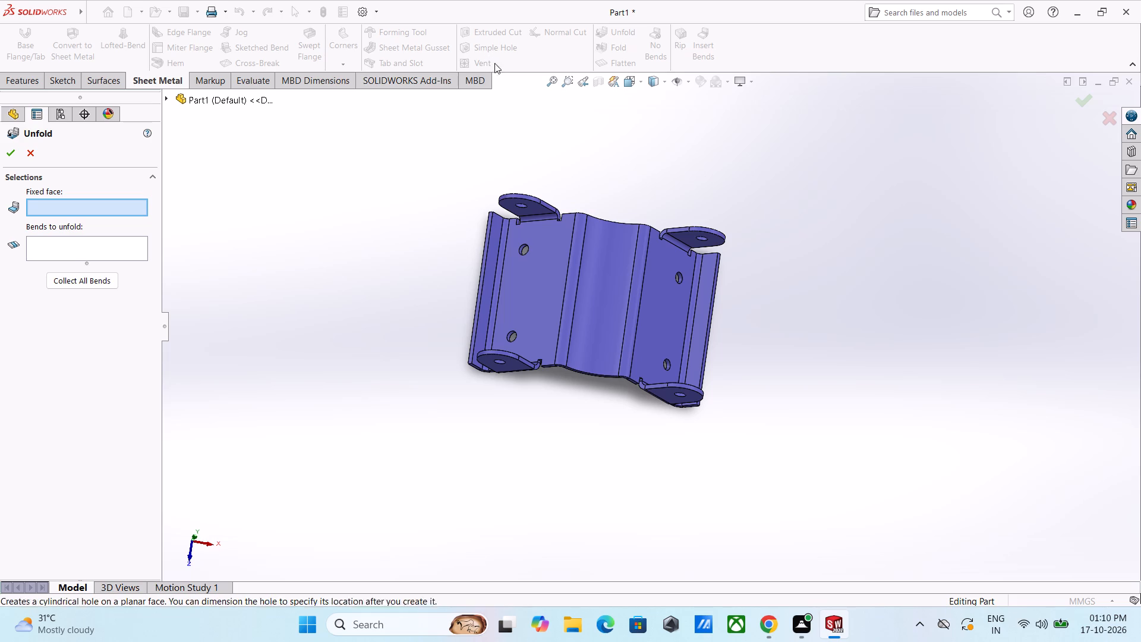
{"action": "left_click", "coordinate": [666, 317]}
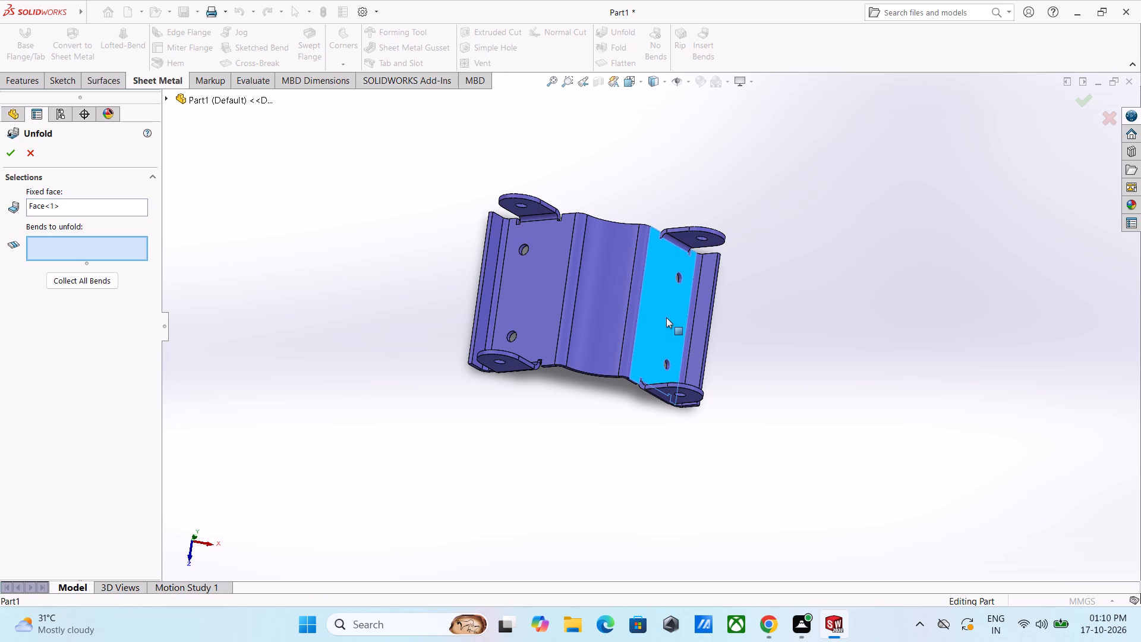
{"action": "middle_click_drag", "start_coordinate": [662, 304], "coordinate": [636, 309]}
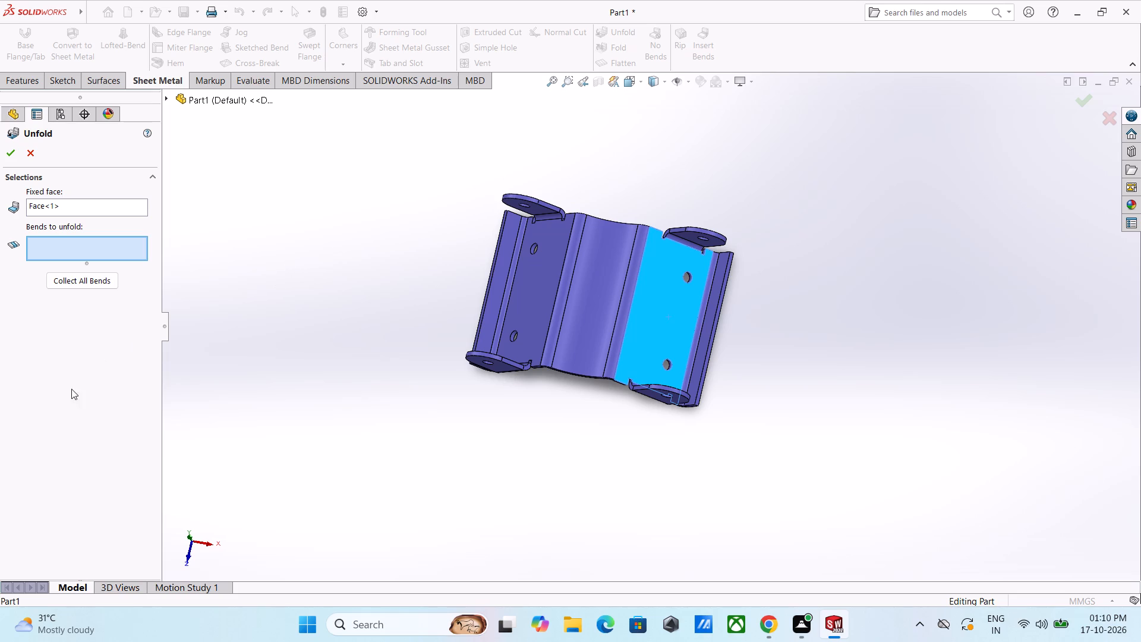
{"action": "left_click", "coordinate": [76, 278]}
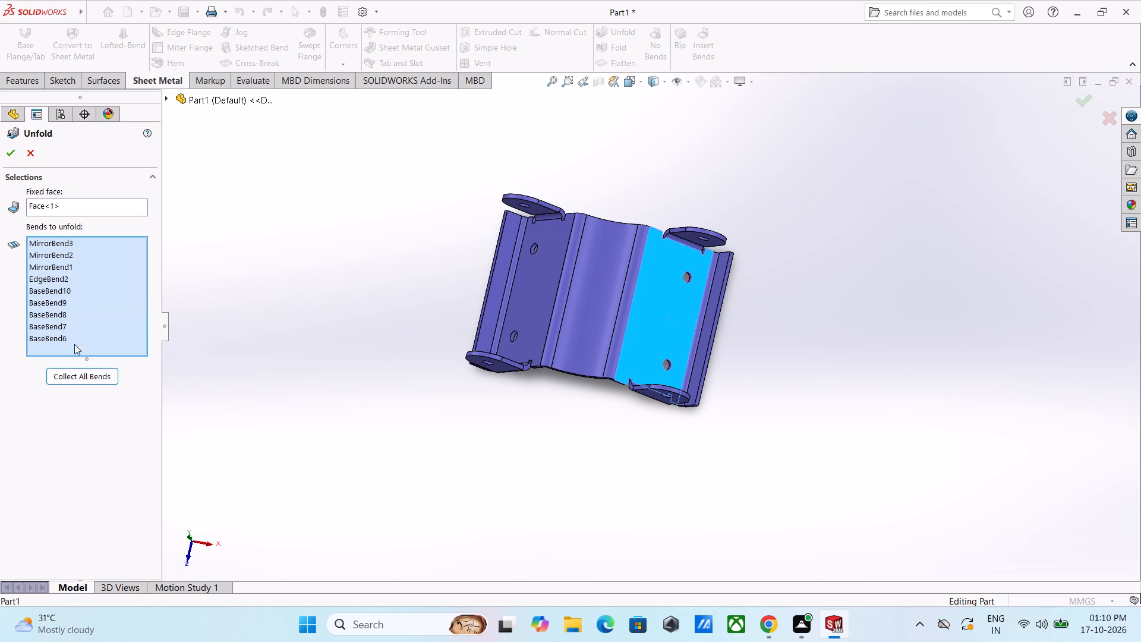
{"action": "left_click", "coordinate": [81, 379]}
{"action": "left_click", "coordinate": [10, 159]}
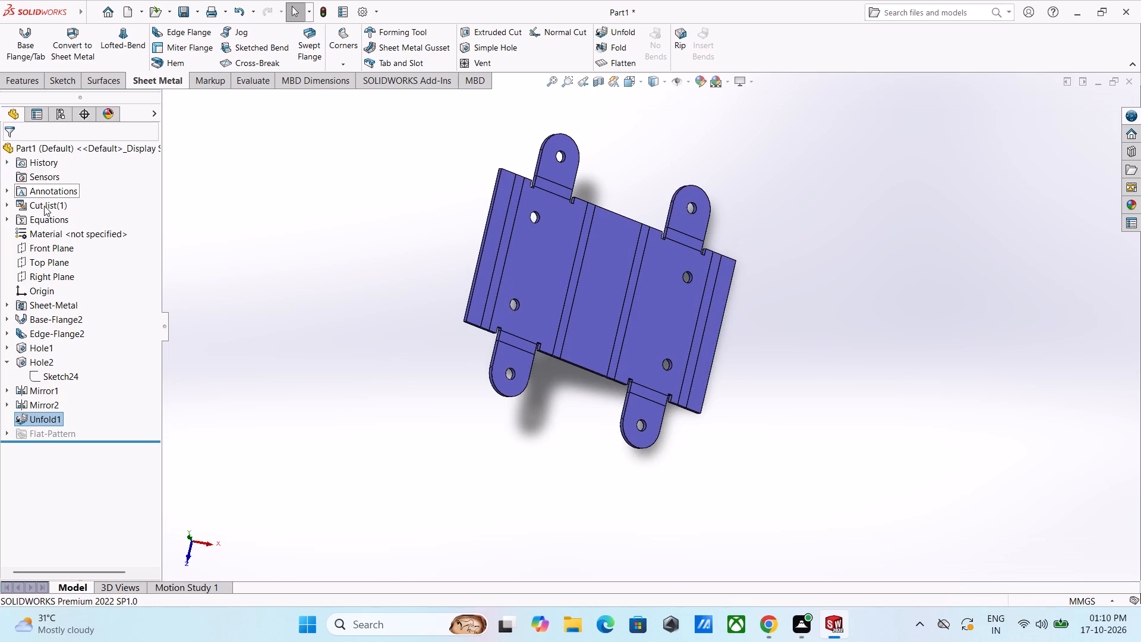
Start a sketch on the unfolded central bend face and draw a horizontal centerline about 84 mm long across its middle.
{"action": "left_click", "coordinate": [590, 291]}
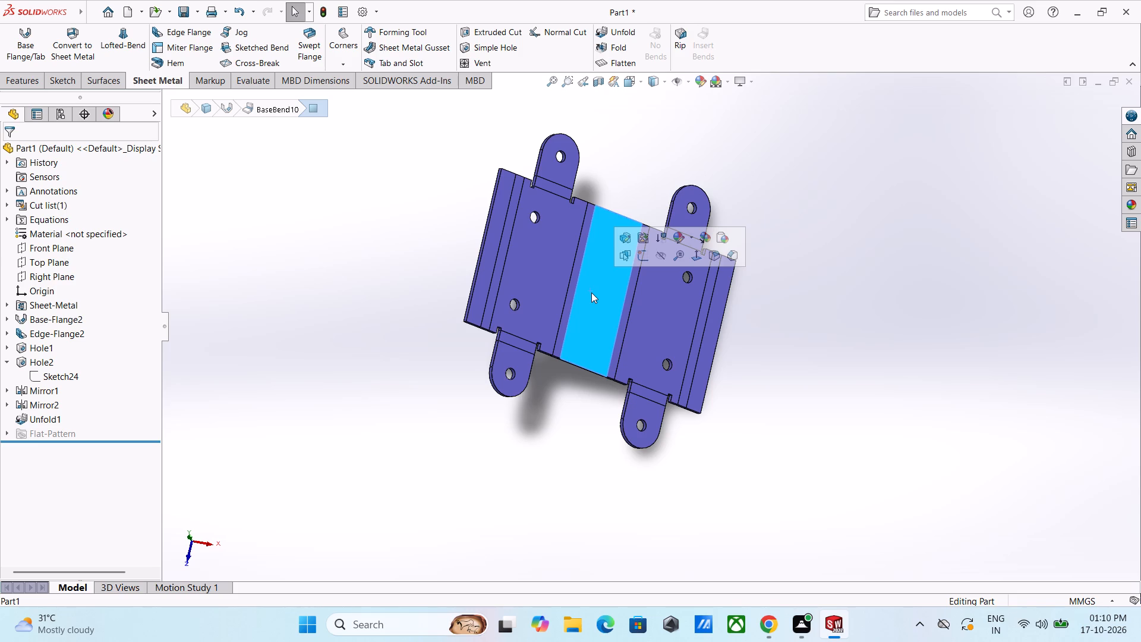
{"action": "left_click", "coordinate": [642, 262]}
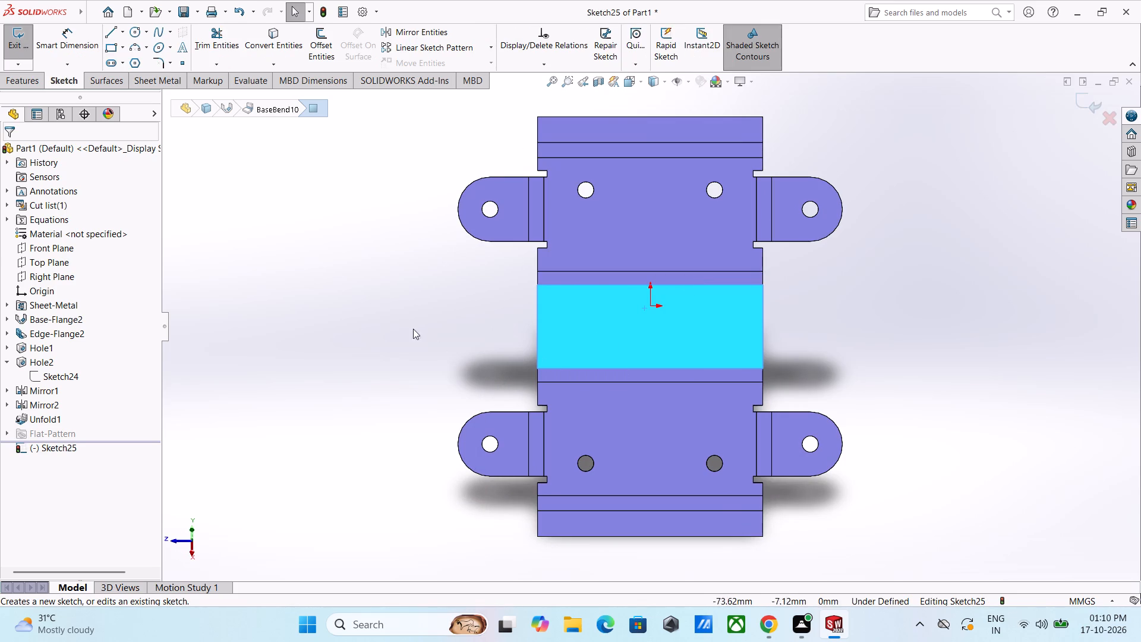
{"action": "left_click", "coordinate": [121, 29]}
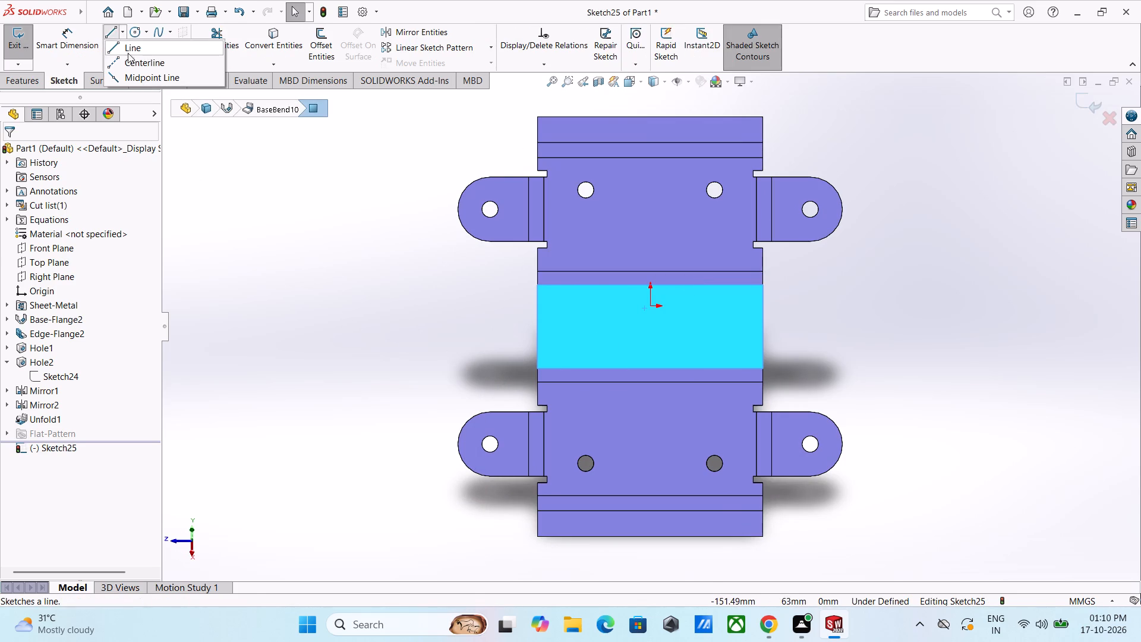
{"action": "left_click", "coordinate": [129, 63]}
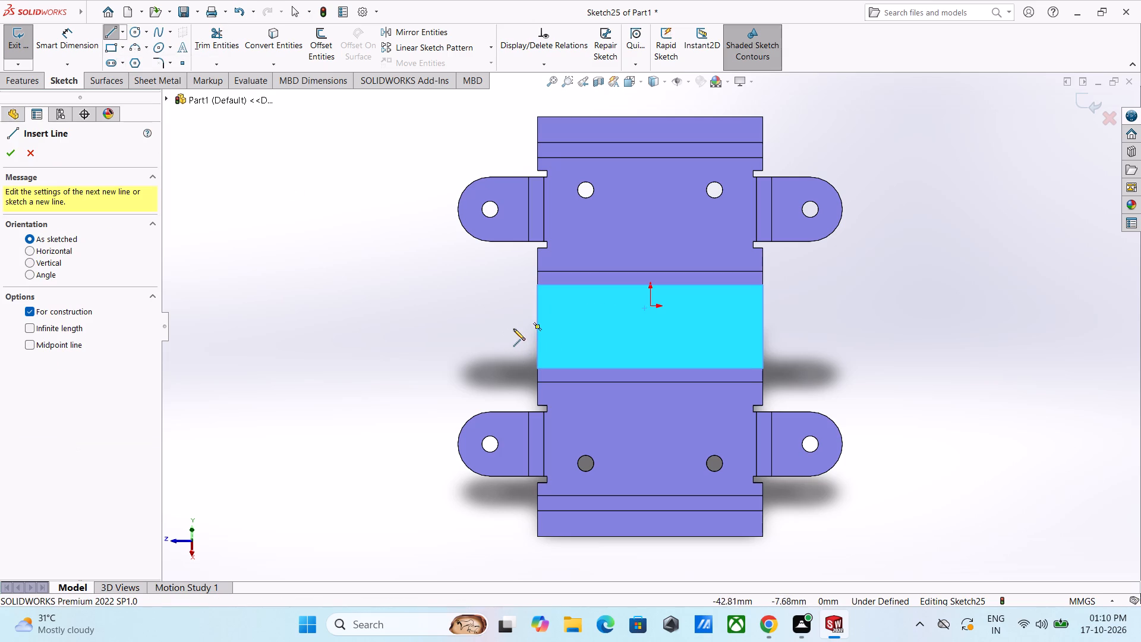
{"action": "left_click", "coordinate": [513, 328]}
{"action": "left_click", "coordinate": [784, 328]}
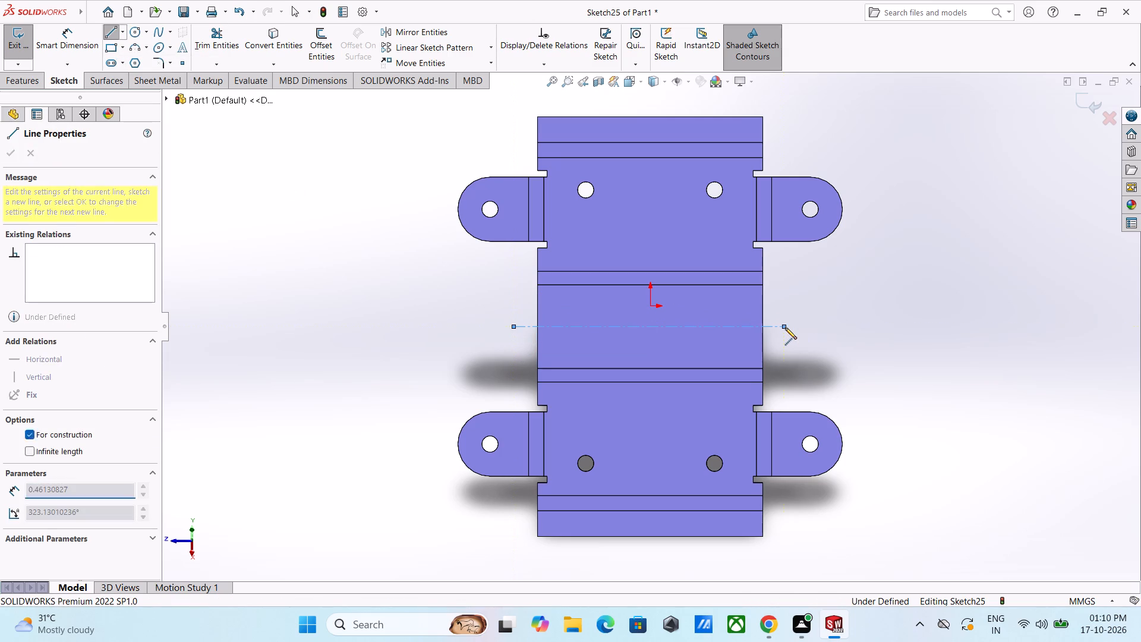
{"action": "right_click", "coordinate": [788, 327]}
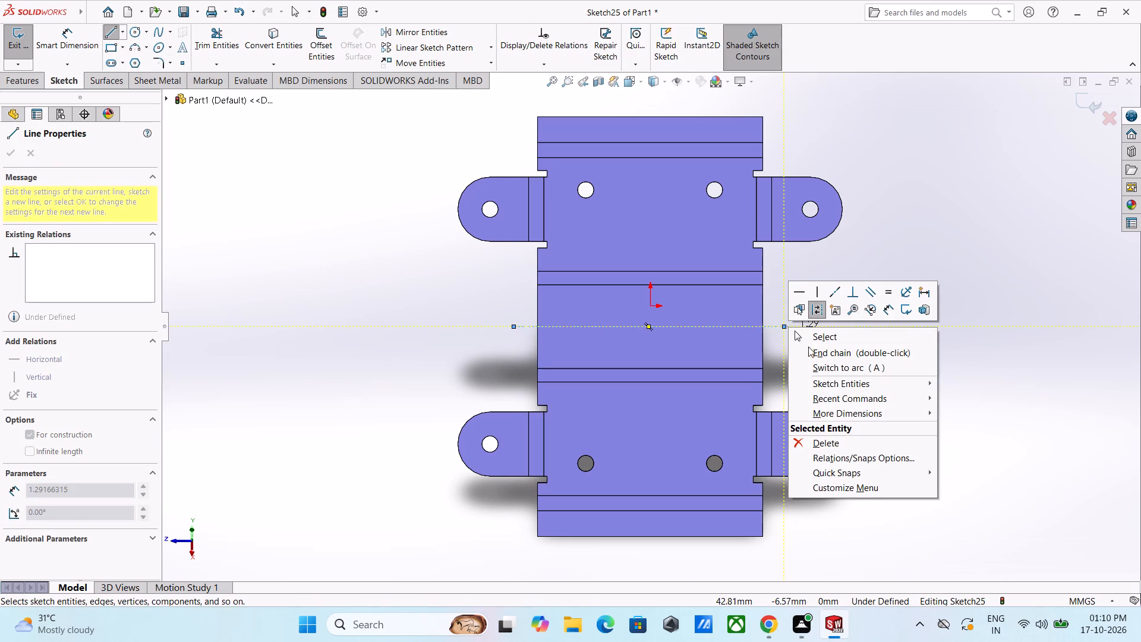
{"action": "left_click", "coordinate": [817, 263]}
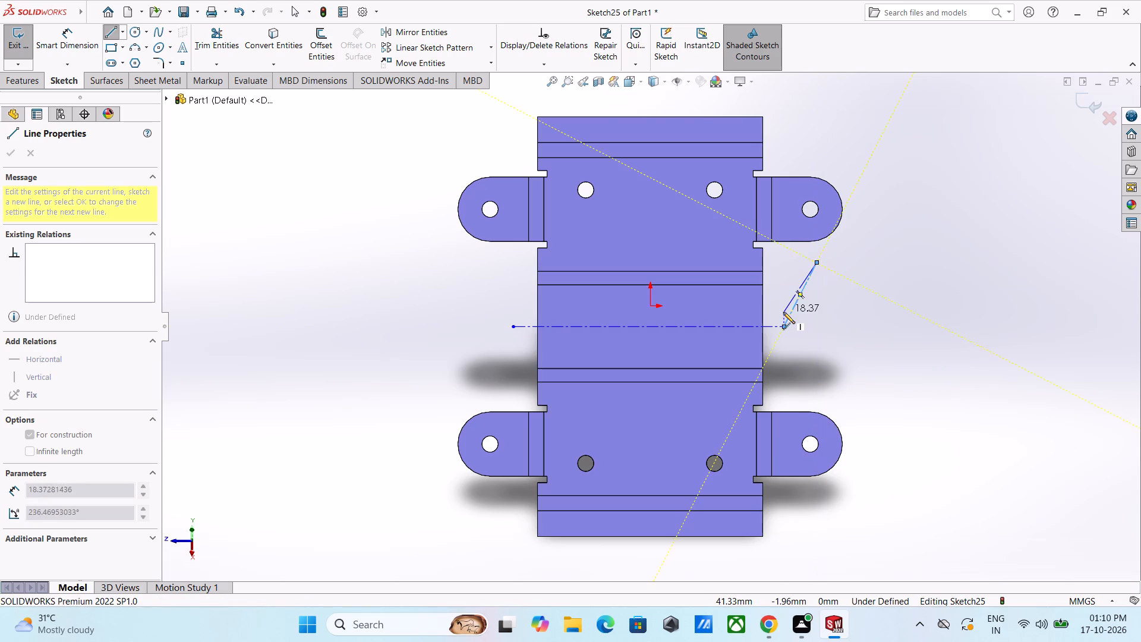
{"action": "key", "text": "ctrl+z"}
{"action": "key", "text": "grave"}
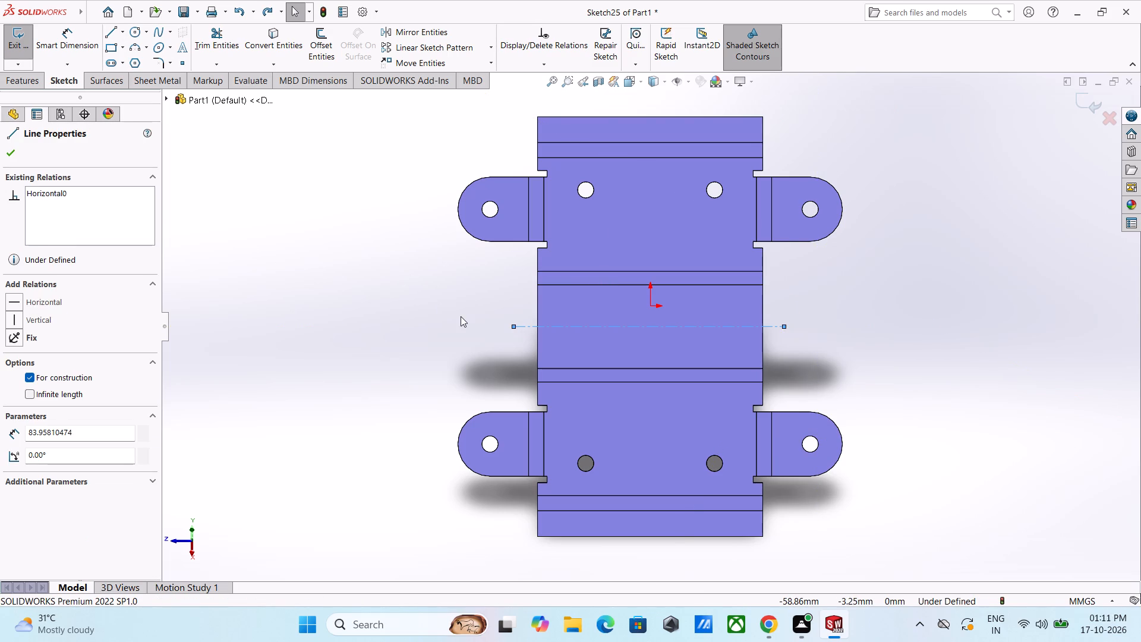
{"action": "key", "text": "Escape"}
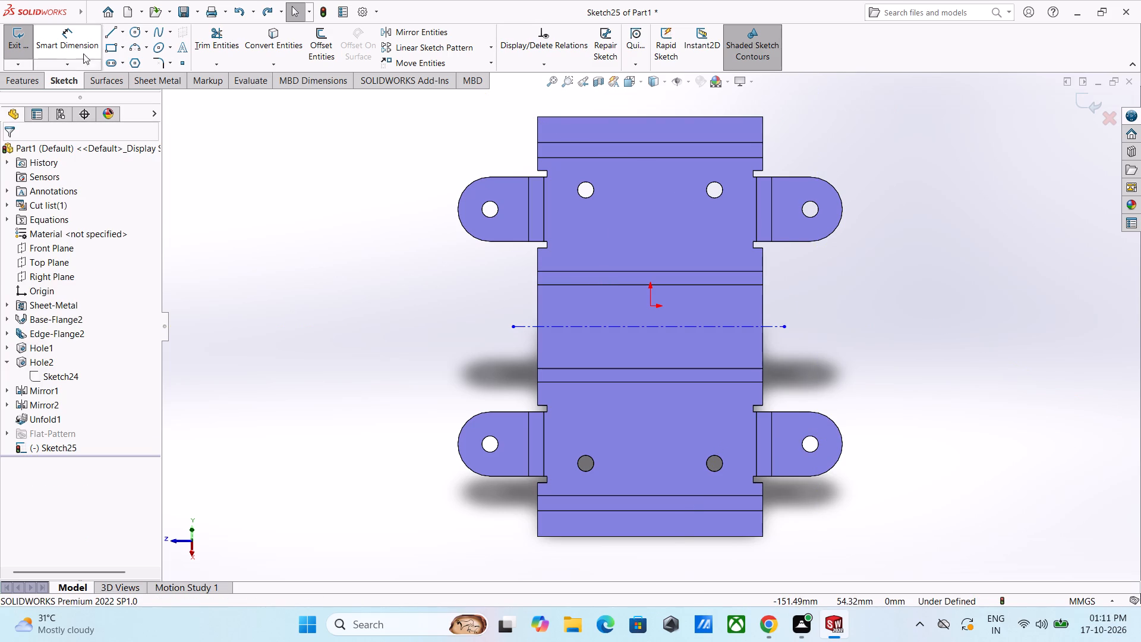
Draw a vertical centerline in line with the origin, crossing the horizontal centerline from below to above the central face.
{"action": "left_click", "coordinate": [122, 34]}
{"action": "left_click", "coordinate": [126, 63]}
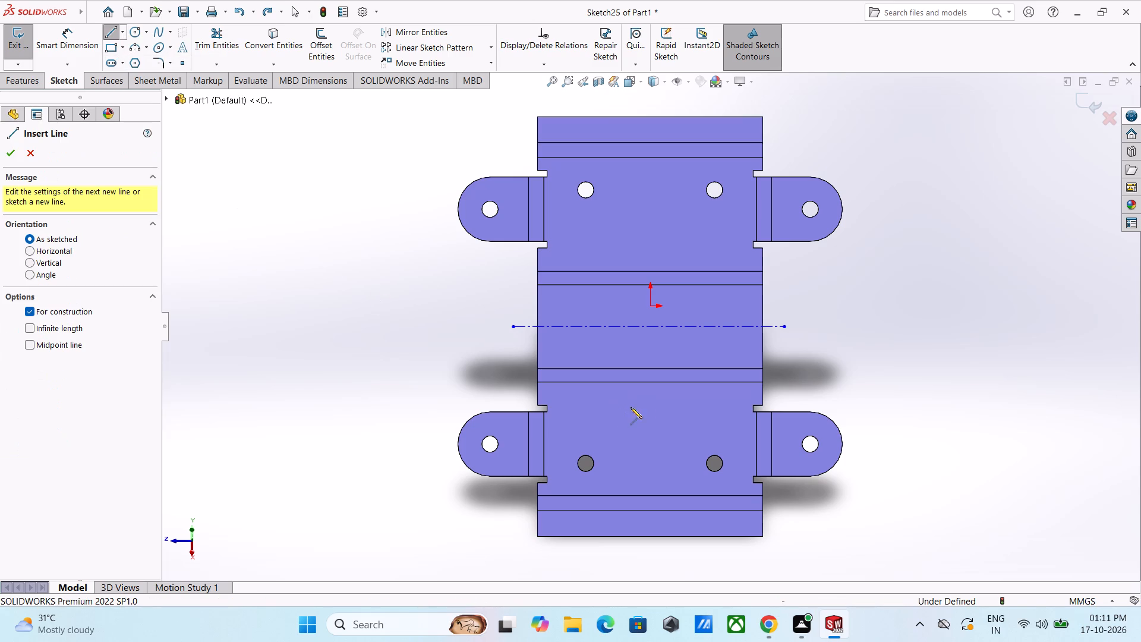
{"action": "left_click", "coordinate": [652, 401]}
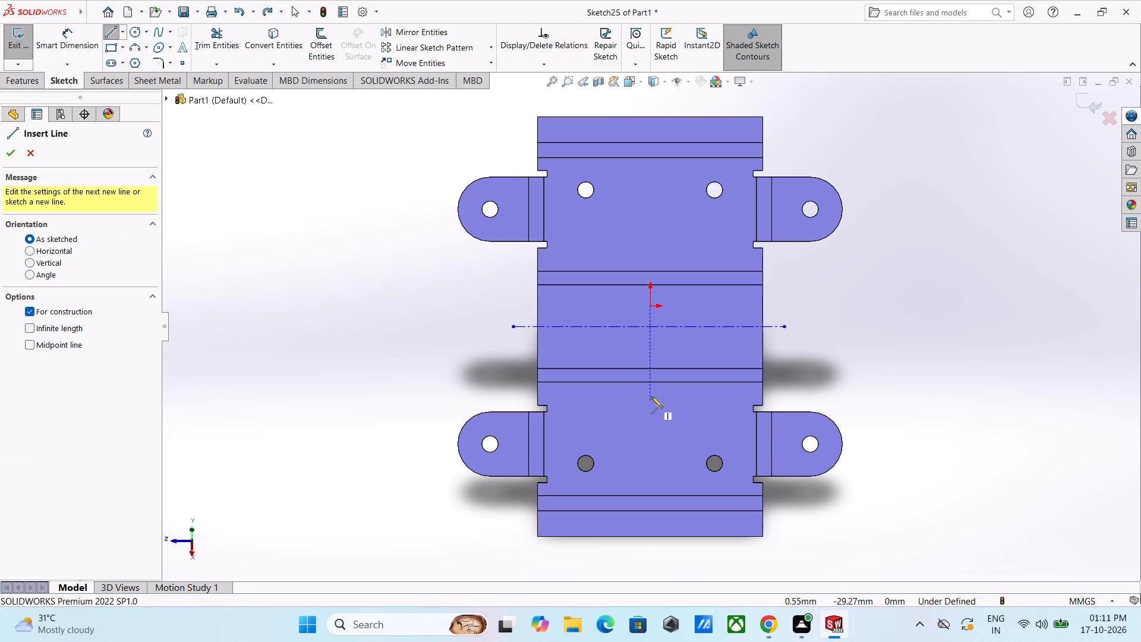
{"action": "left_click", "coordinate": [649, 246]}
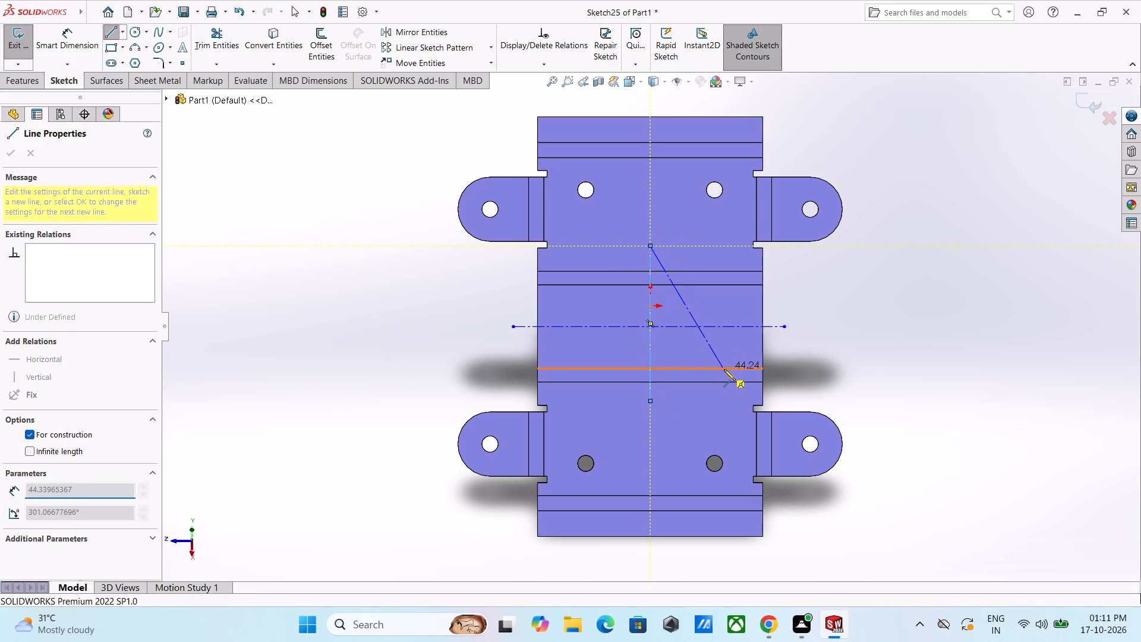
{"action": "key", "text": "Escape"}
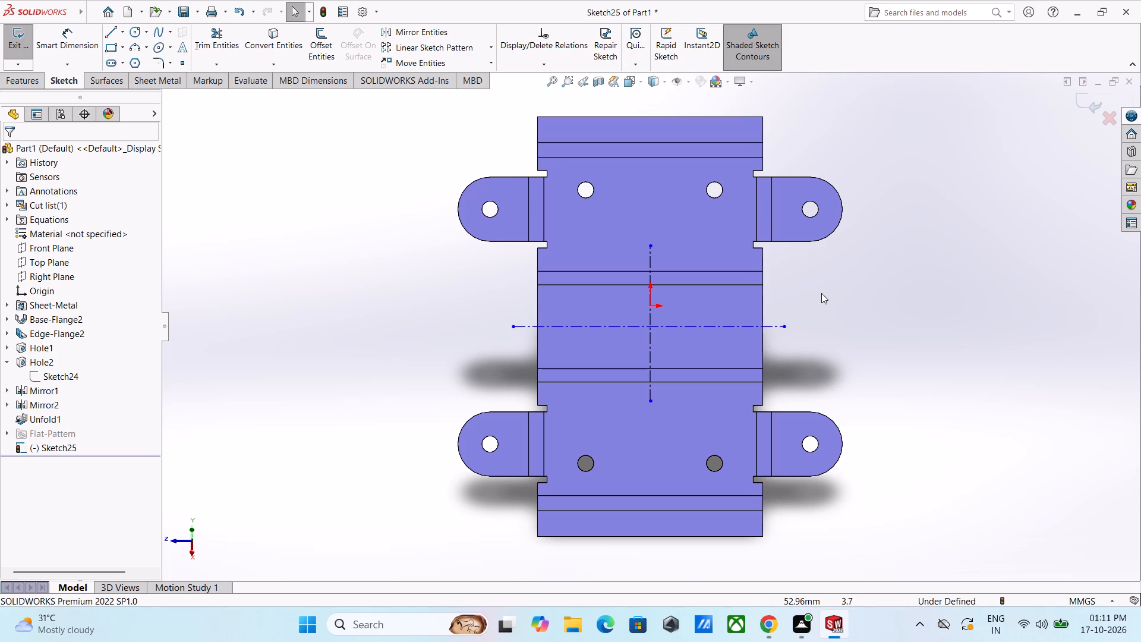
Trim away the lower half of the vertical centerline and both halves of the horizontal centerline.
{"action": "left_click", "coordinate": [213, 42]}
{"action": "left_click_drag", "start_coordinate": [558, 304], "coordinate": [675, 344]}
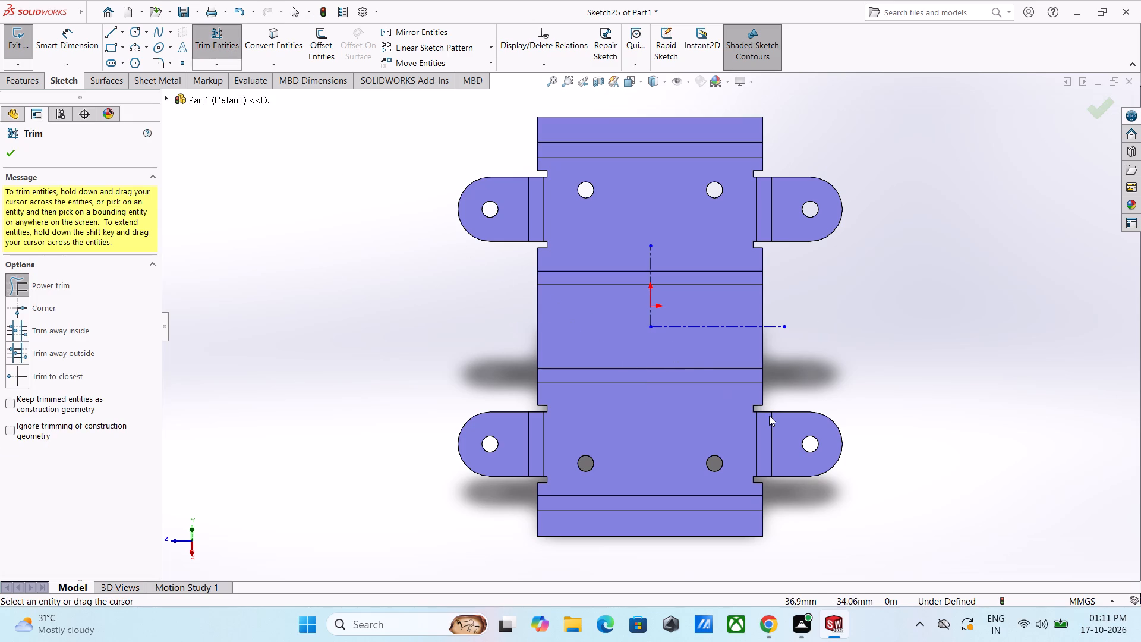
{"action": "key", "text": "Escape"}
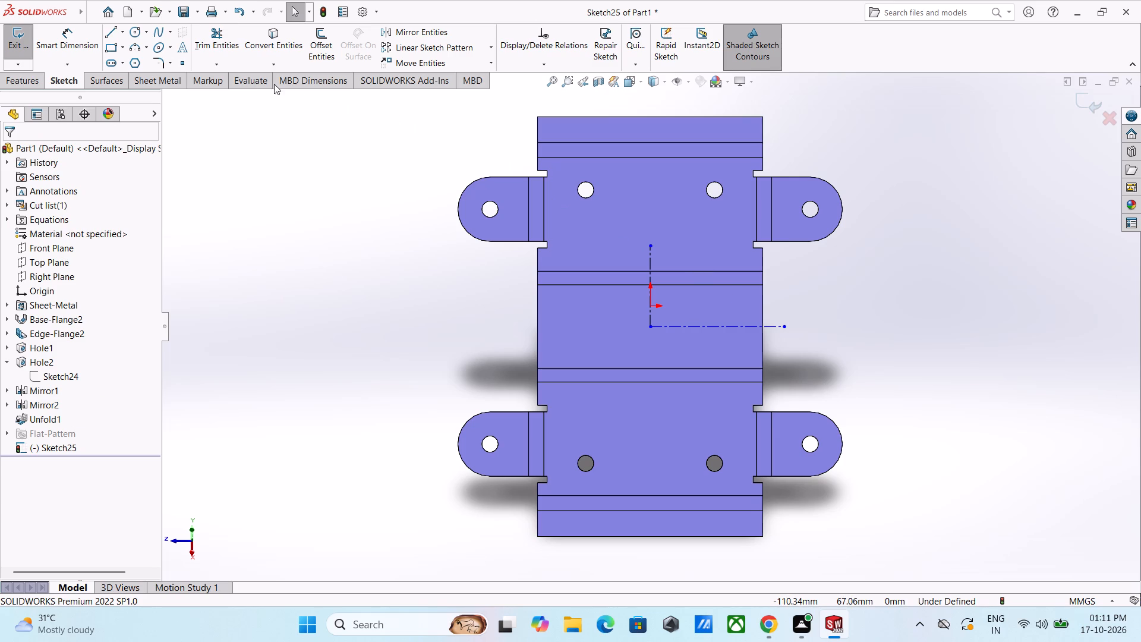
{"action": "left_click", "coordinate": [228, 38]}
{"action": "left_click_drag", "start_coordinate": [776, 399], "coordinate": [780, 303]}
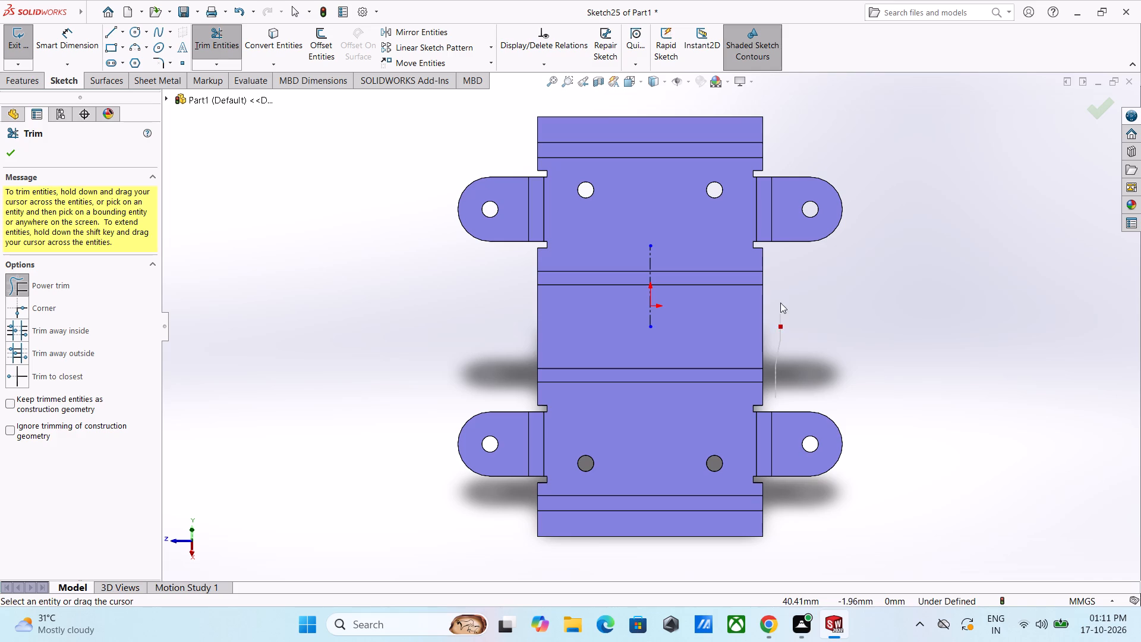
{"action": "left_click_drag", "start_coordinate": [780, 303], "coordinate": [786, 270]}
{"action": "key", "text": "Escape"}
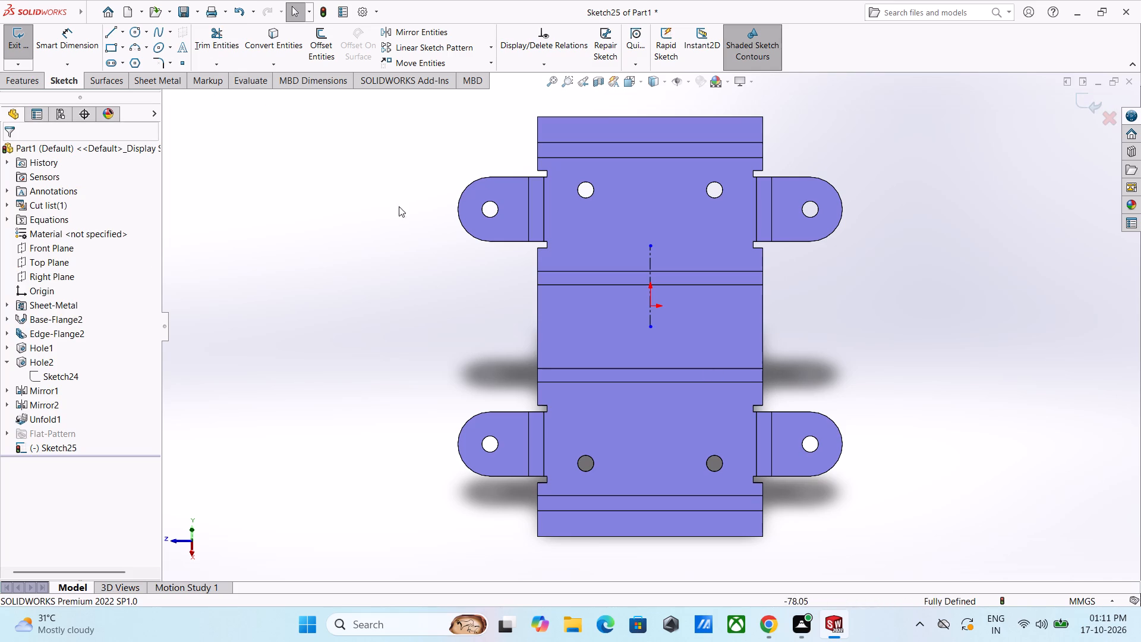
Draw a horizontal centerline from the lower end of the vertical centerline to the side edge of the central face.
{"action": "left_click", "coordinate": [127, 36]}
{"action": "left_click", "coordinate": [125, 60]}
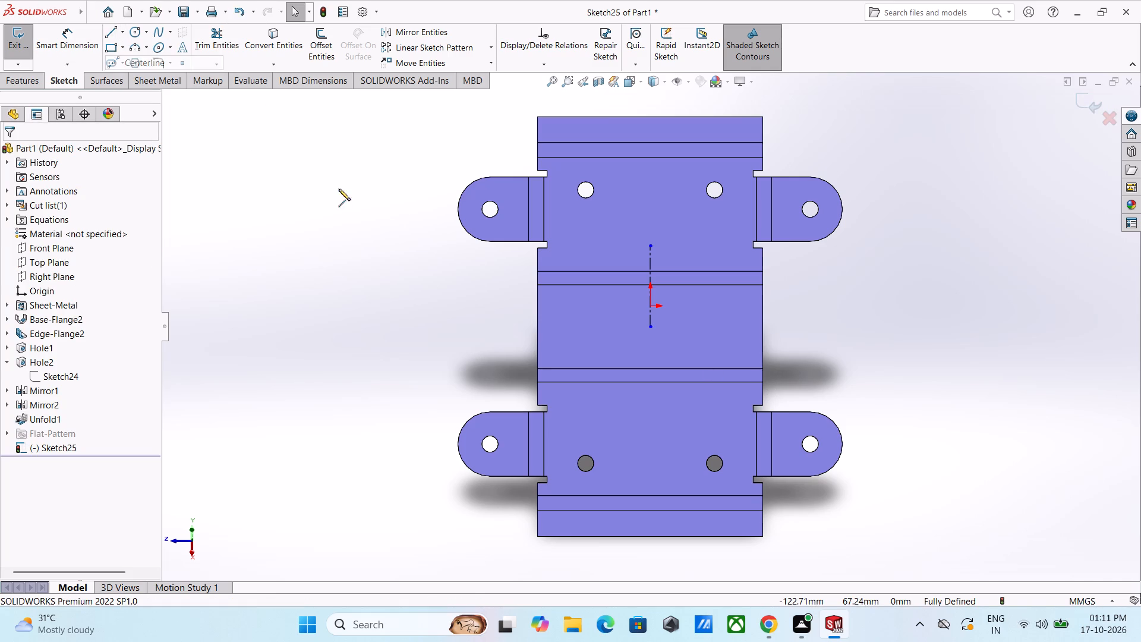
{"action": "left_click_drag", "start_coordinate": [650, 328], "coordinate": [659, 328]}
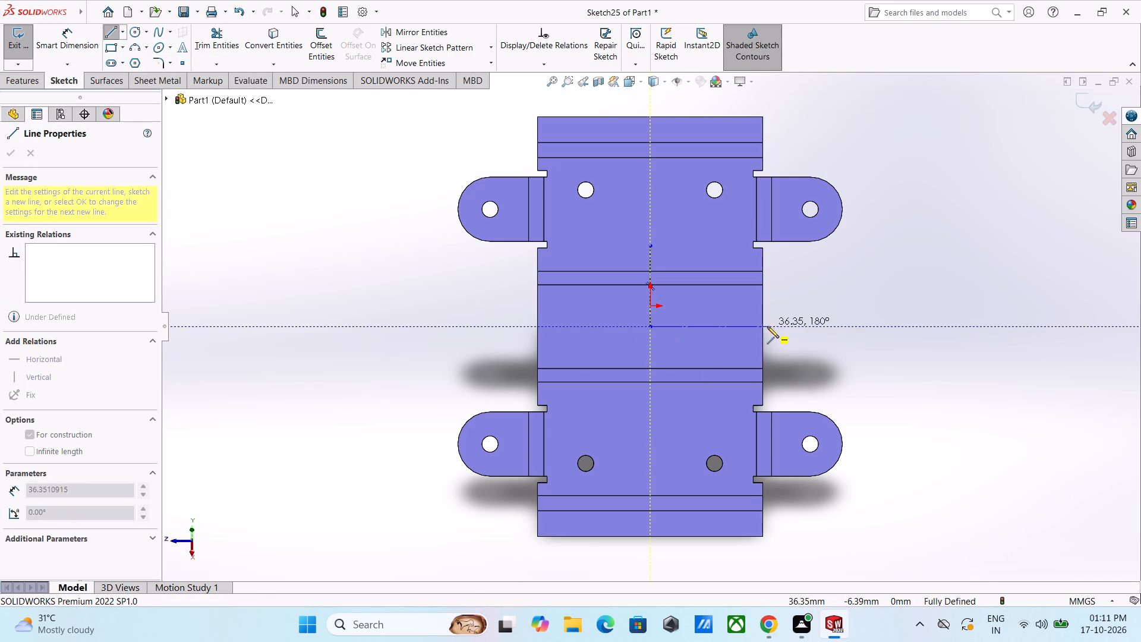
{"action": "left_click", "coordinate": [761, 328]}
{"action": "key", "text": "Escape"}
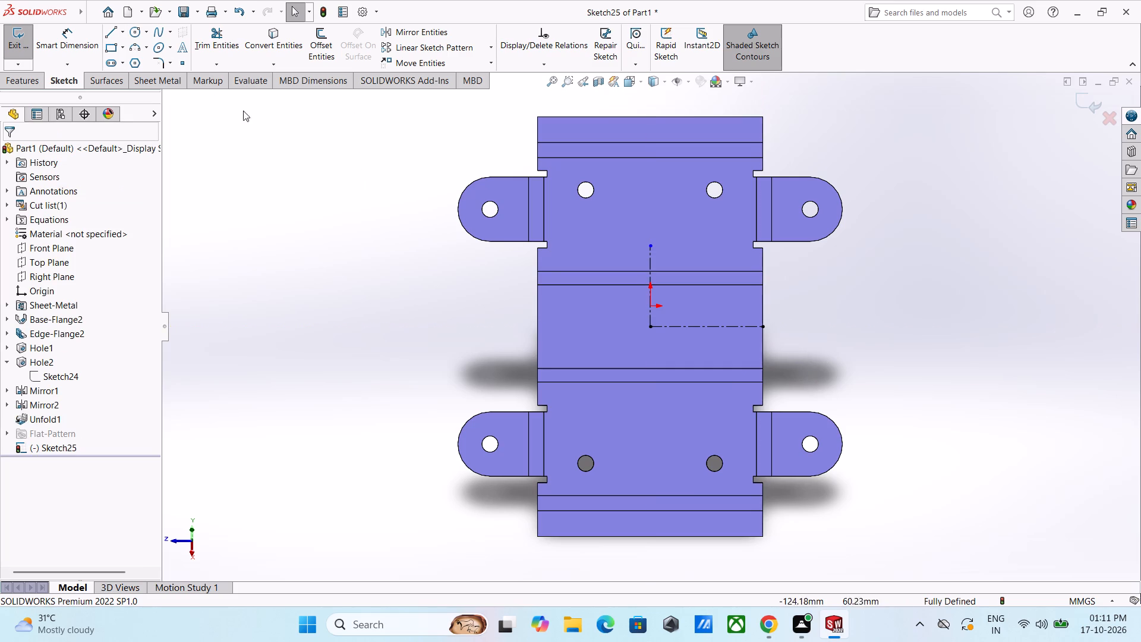
Sketch a center rectangle about 16.8 by 10.5 mm, centred on the midpoint of the horizontal centerline.
{"action": "left_click", "coordinate": [121, 49]}
{"action": "left_click", "coordinate": [128, 75]}
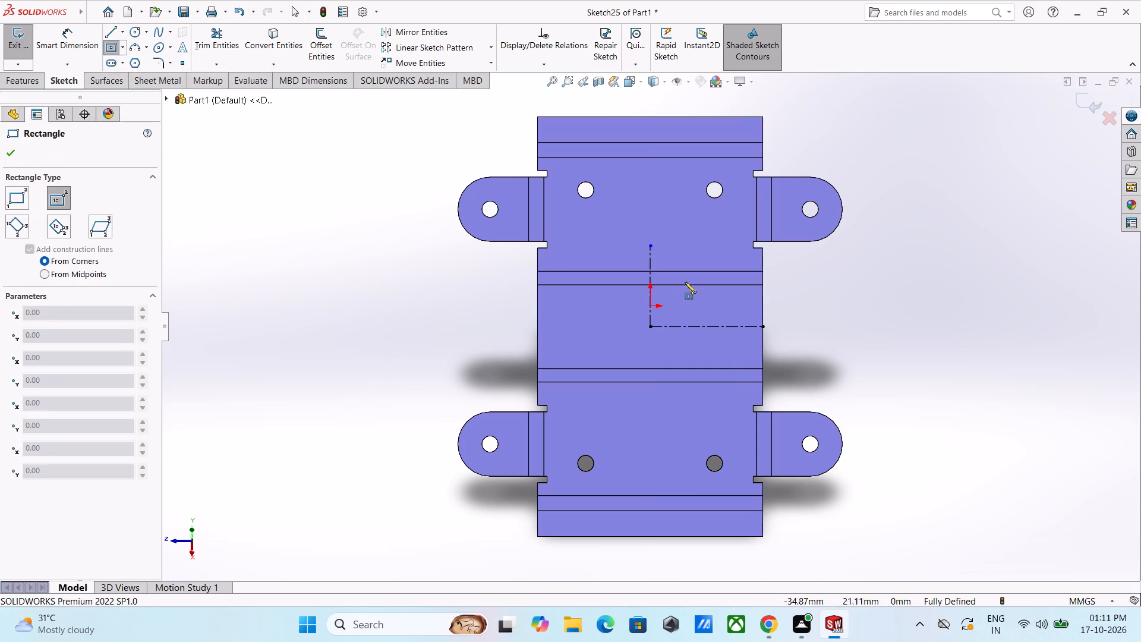
{"action": "scroll", "coordinate": [692, 342], "scroll_direction": "down", "scroll_amount": 4}
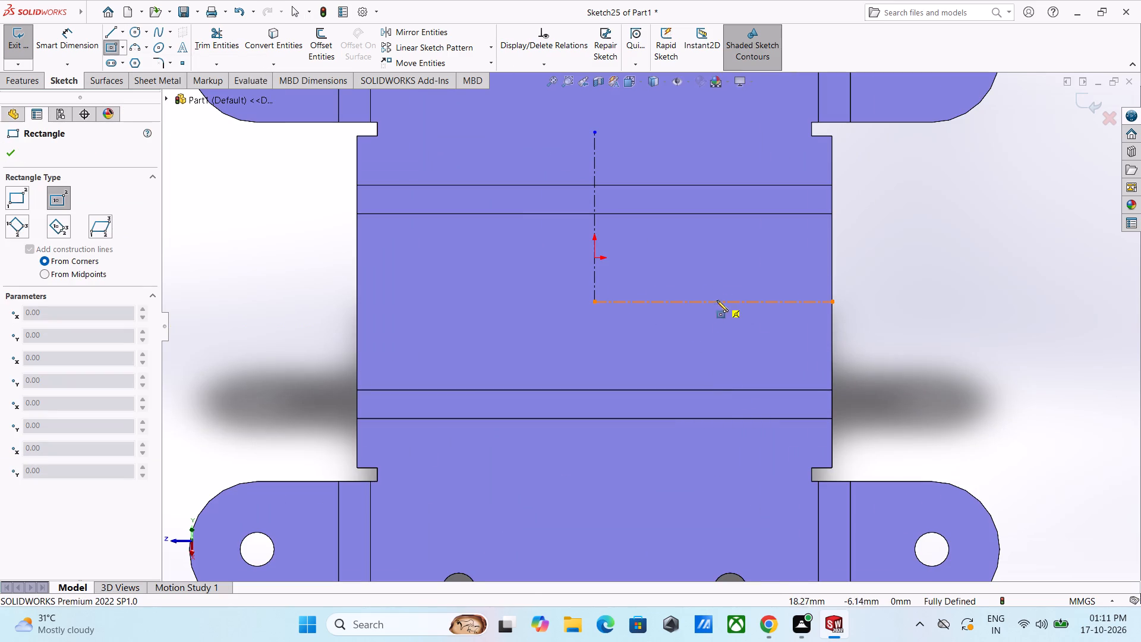
{"action": "left_click", "coordinate": [711, 302]}
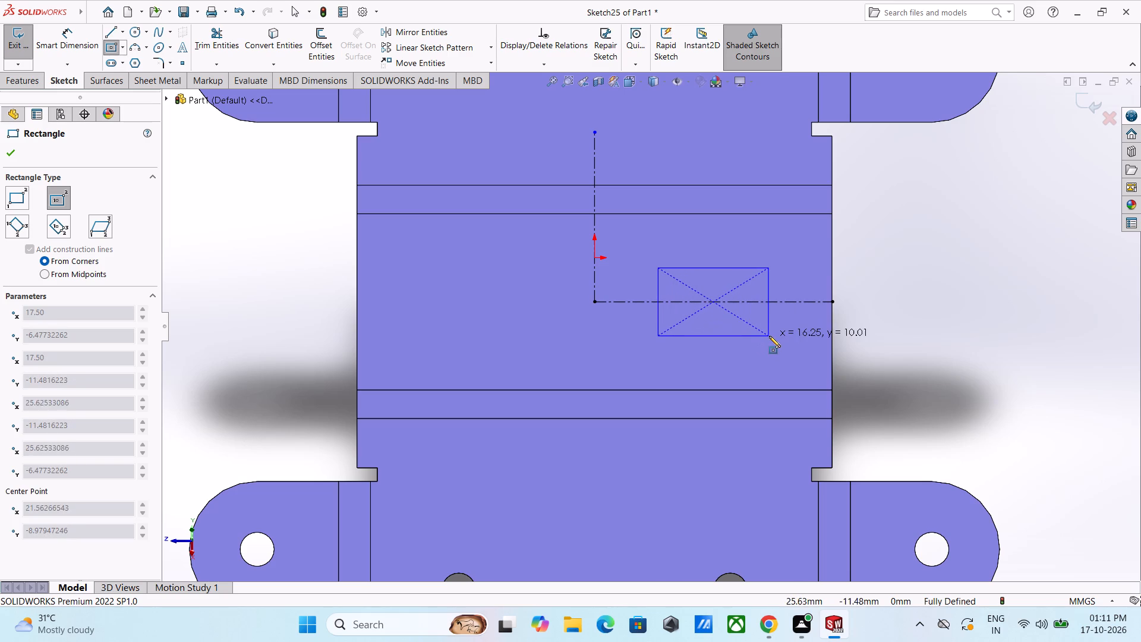
{"action": "left_click", "coordinate": [770, 338]}
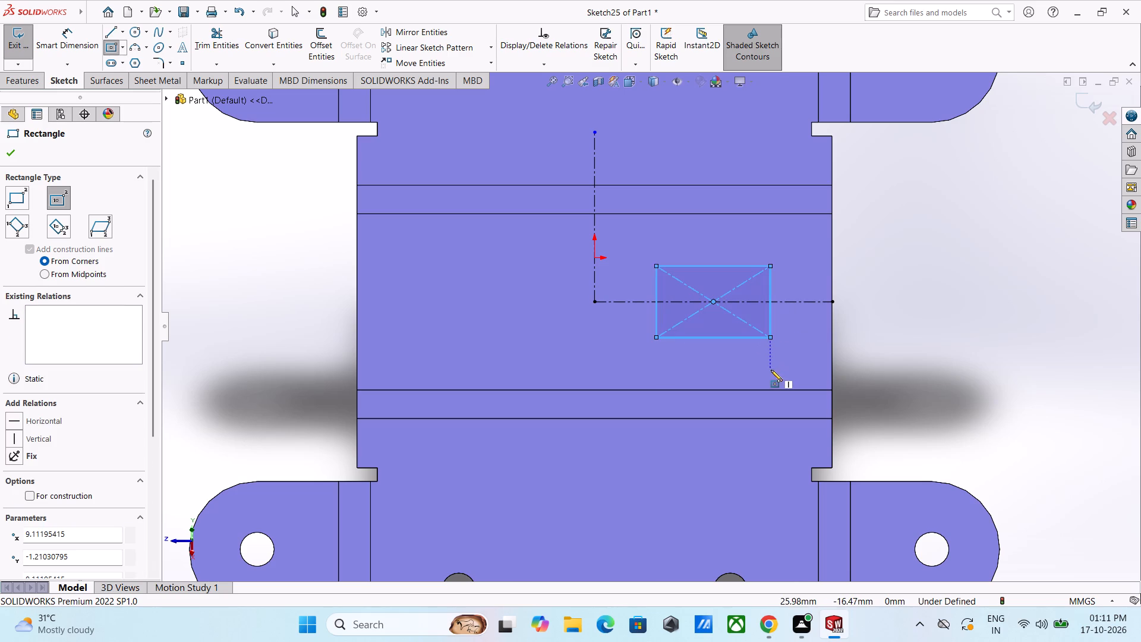
{"action": "key", "text": "Escape"}
Dimension the rectangle's horizontal side to 15 mm.
{"action": "left_click", "coordinate": [63, 53]}
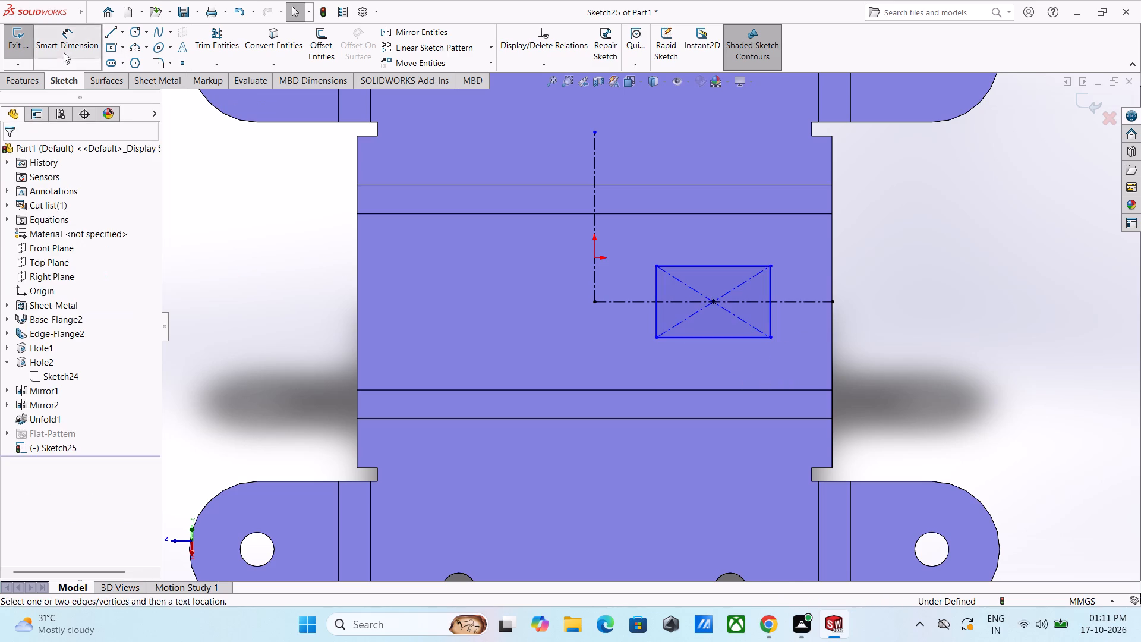
{"action": "left_click", "coordinate": [751, 339]}
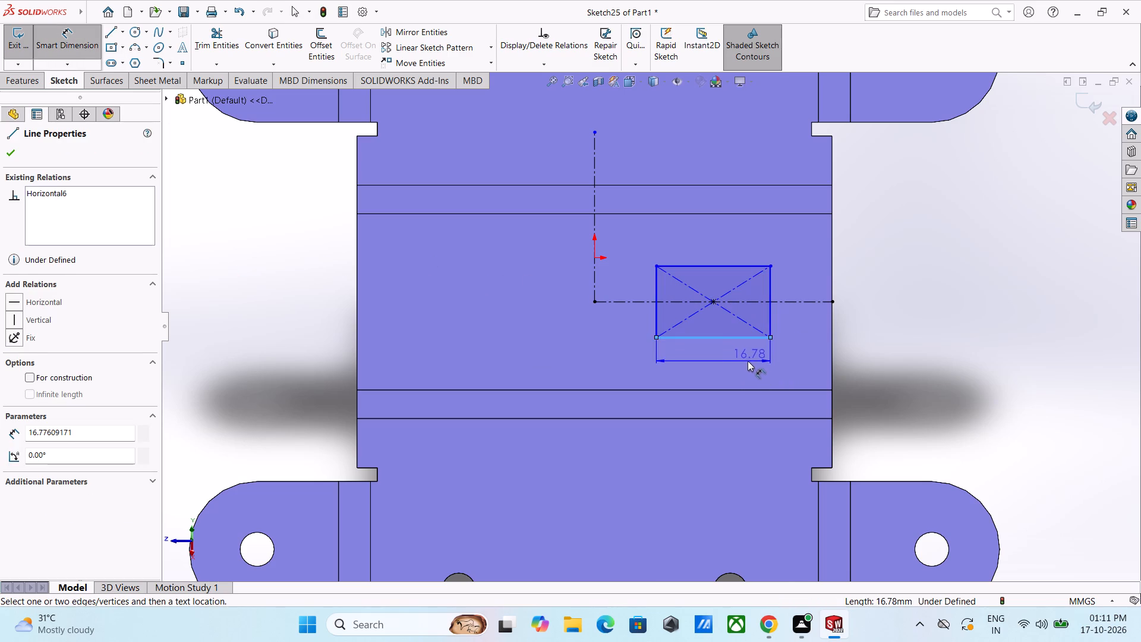
{"action": "left_click", "coordinate": [733, 366]}
{"action": "type", "text": "15"}
{"action": "key", "text": "Return"}
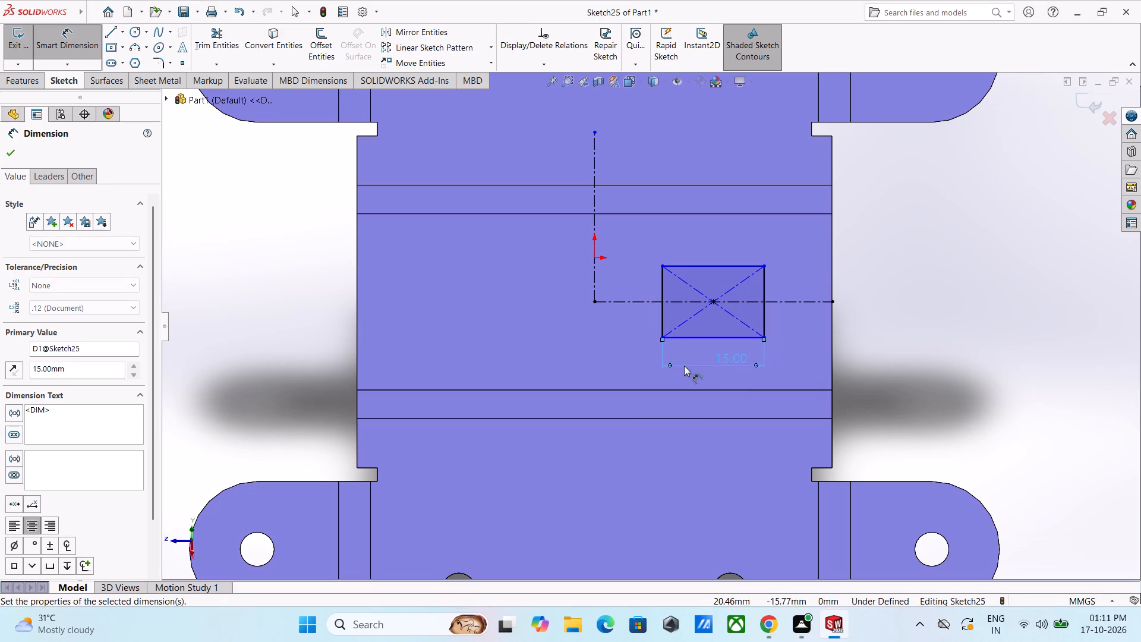
Dimension the rectangle's vertical side to 12 mm.
{"action": "left_click", "coordinate": [661, 290]}
{"action": "left_click", "coordinate": [642, 289]}
{"action": "key", "text": "End"}
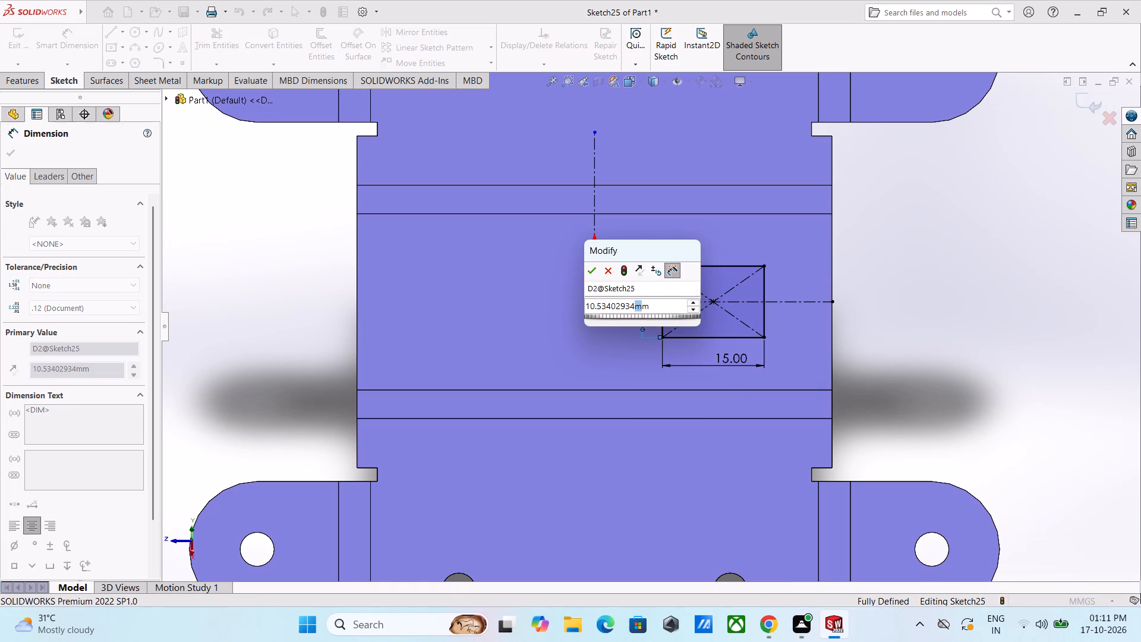
{"action": "key", "text": "BackSpace"}
{"action": "key", "text": "BackSpace"}
{"action": "key", "text": "BackSpace"}
{"action": "key", "text": "BackSpace"}
{"action": "key", "text": "BackSpace"}
{"action": "key", "text": "BackSpace"}
{"action": "key", "text": "BackSpace"}
{"action": "key", "text": "BackSpace"}
{"action": "key", "text": "BackSpace"}
{"action": "key", "text": "BackSpace"}
{"action": "key", "text": "BackSpace"}
{"action": "key", "text": "BackSpace"}
{"action": "key", "text": "BackSpace"}
{"action": "key", "text": "BackSpace"}
{"action": "key", "text": "BackSpace"}
{"action": "key", "text": "BackSpace"}
{"action": "key", "text": "BackSpace"}
{"action": "key", "text": "BackSpace"}
{"action": "key", "text": "BackSpace"}
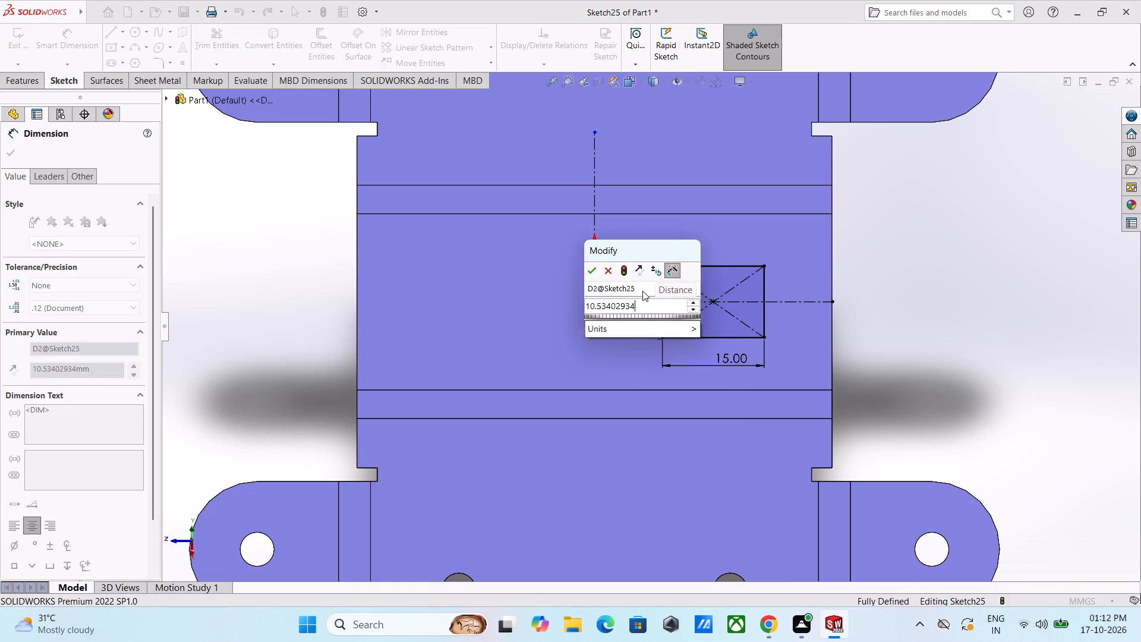
{"action": "type", "text": "12"}
{"action": "key", "text": "Return"}
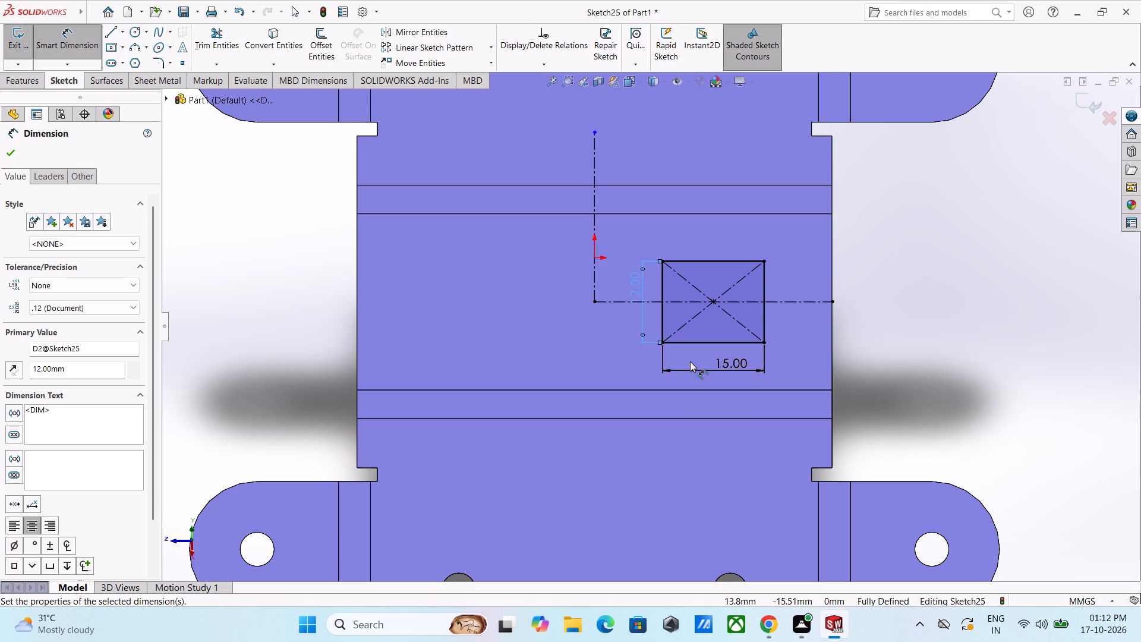
{"action": "key", "text": "Escape"}
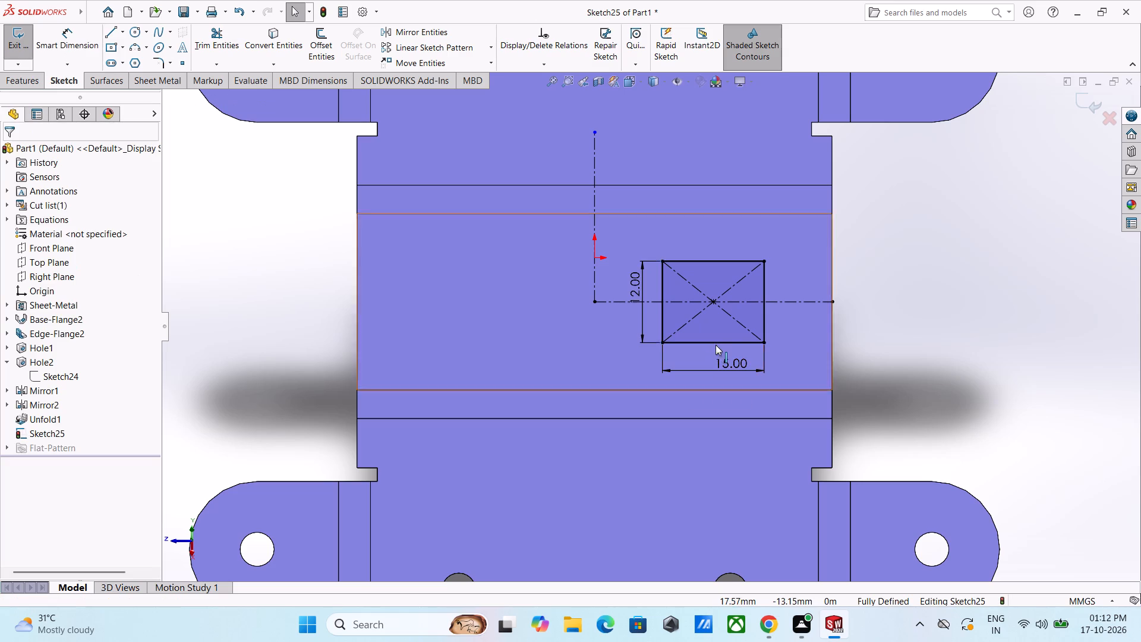
Examine the rectangle's centre point and its sketch relations where the diagonals meet the horizontal centerline.
{"action": "left_click", "coordinate": [713, 303], "text": "ctrl"}
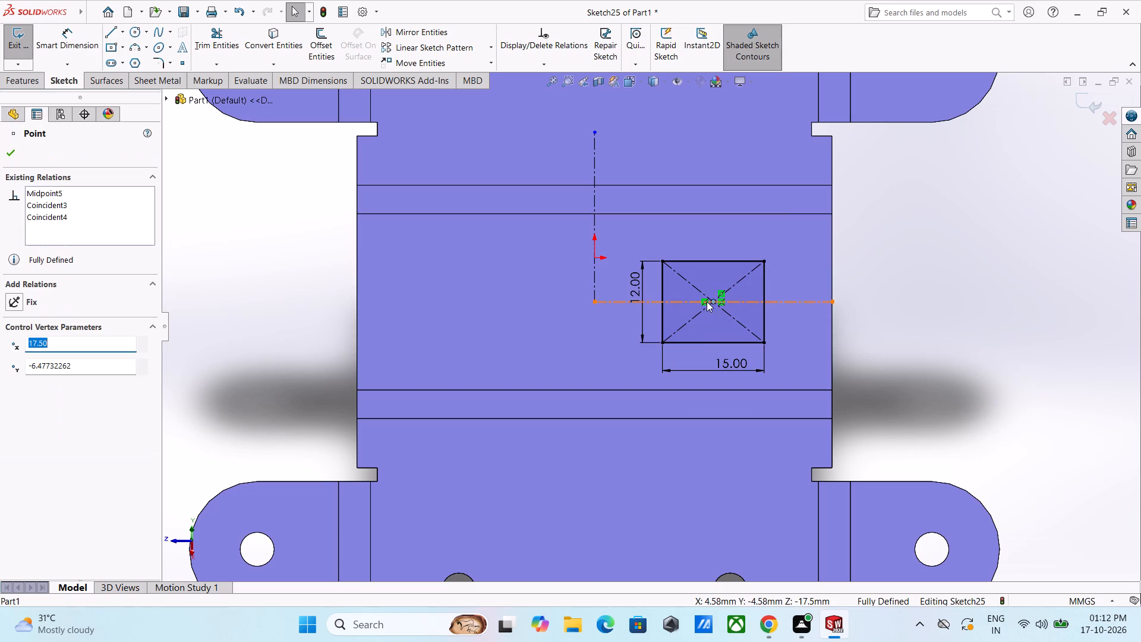
{"action": "scroll", "coordinate": [786, 316], "scroll_direction": "down", "scroll_amount": 4, "text": "ctrl"}
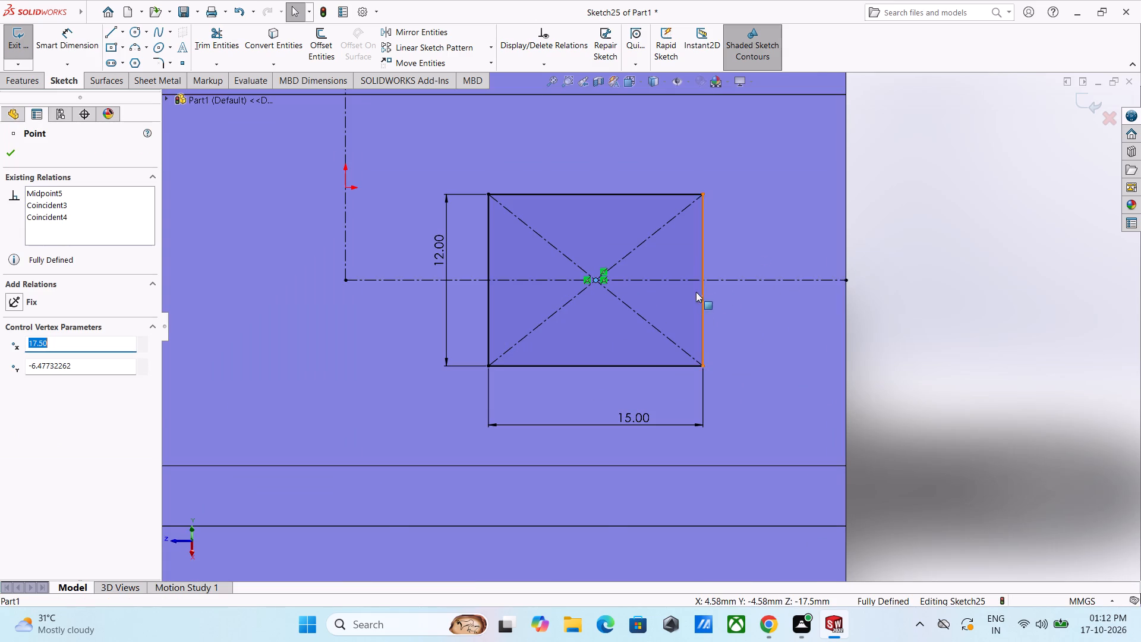
{"action": "scroll", "coordinate": [675, 303], "scroll_direction": "down", "scroll_amount": 4, "text": "ctrl"}
{"action": "scroll", "coordinate": [597, 300], "scroll_direction": "down", "scroll_amount": 3, "text": "ctrl"}
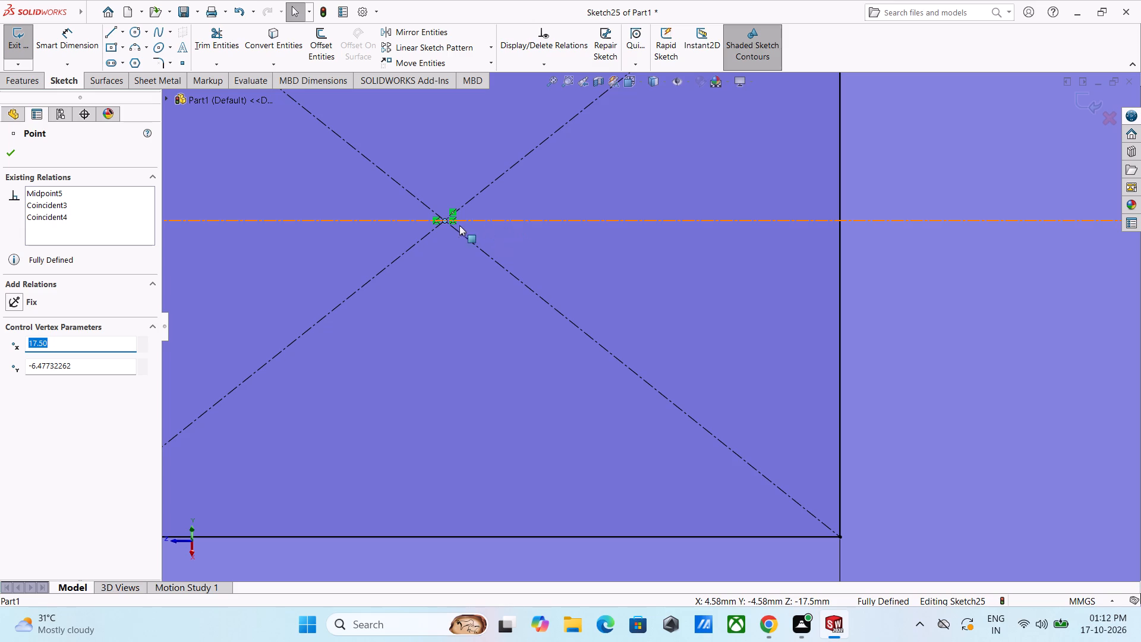
{"action": "key", "text": "Escape"}
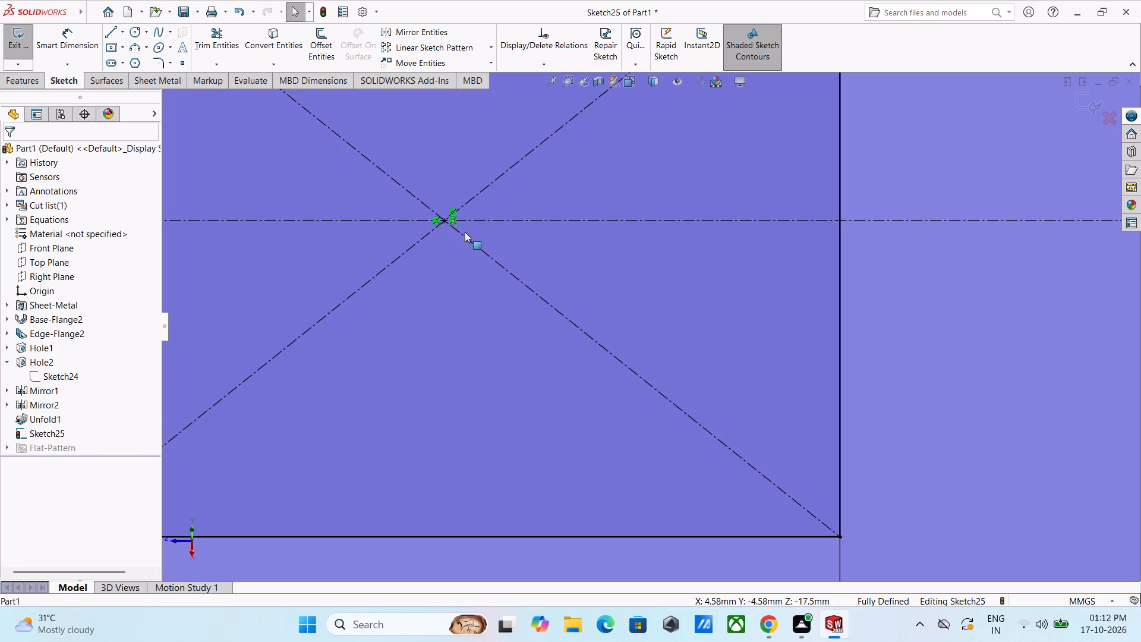
{"action": "left_click", "coordinate": [446, 222]}
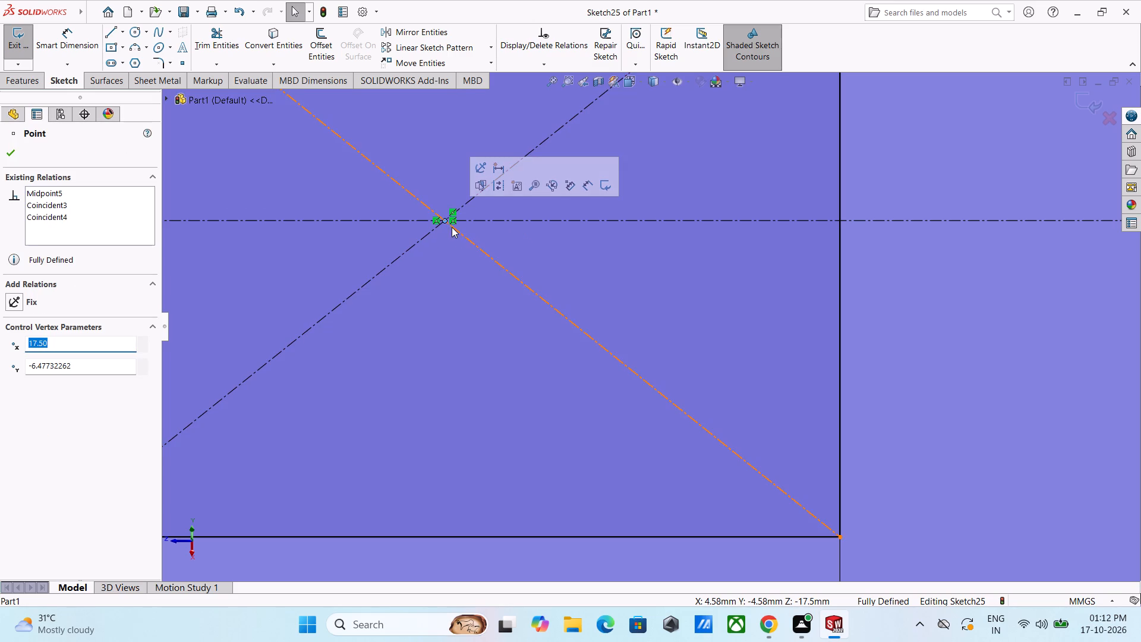
{"action": "key", "text": "Escape"}
{"action": "scroll", "coordinate": [528, 276], "scroll_direction": "up", "scroll_amount": 5}
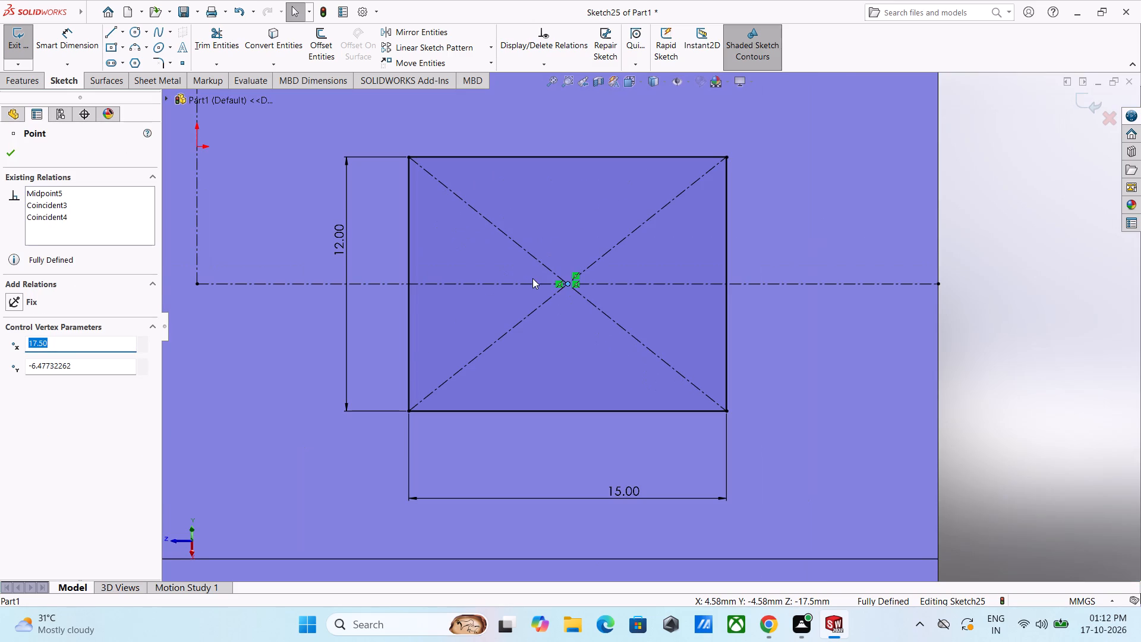
{"action": "scroll", "coordinate": [532, 278], "scroll_direction": "up", "scroll_amount": 1}
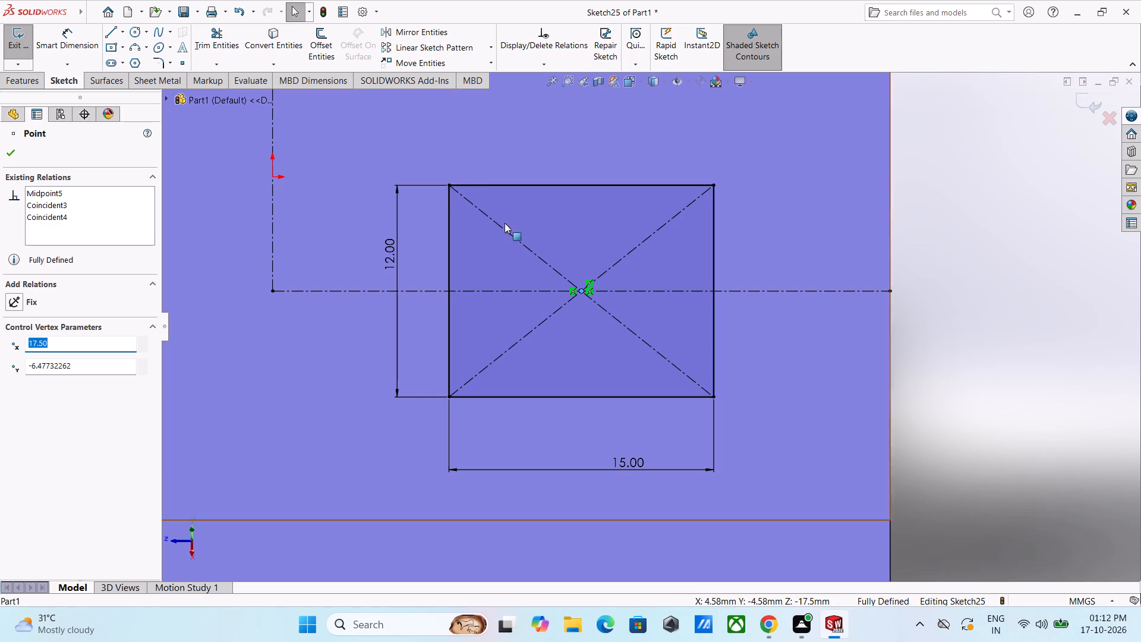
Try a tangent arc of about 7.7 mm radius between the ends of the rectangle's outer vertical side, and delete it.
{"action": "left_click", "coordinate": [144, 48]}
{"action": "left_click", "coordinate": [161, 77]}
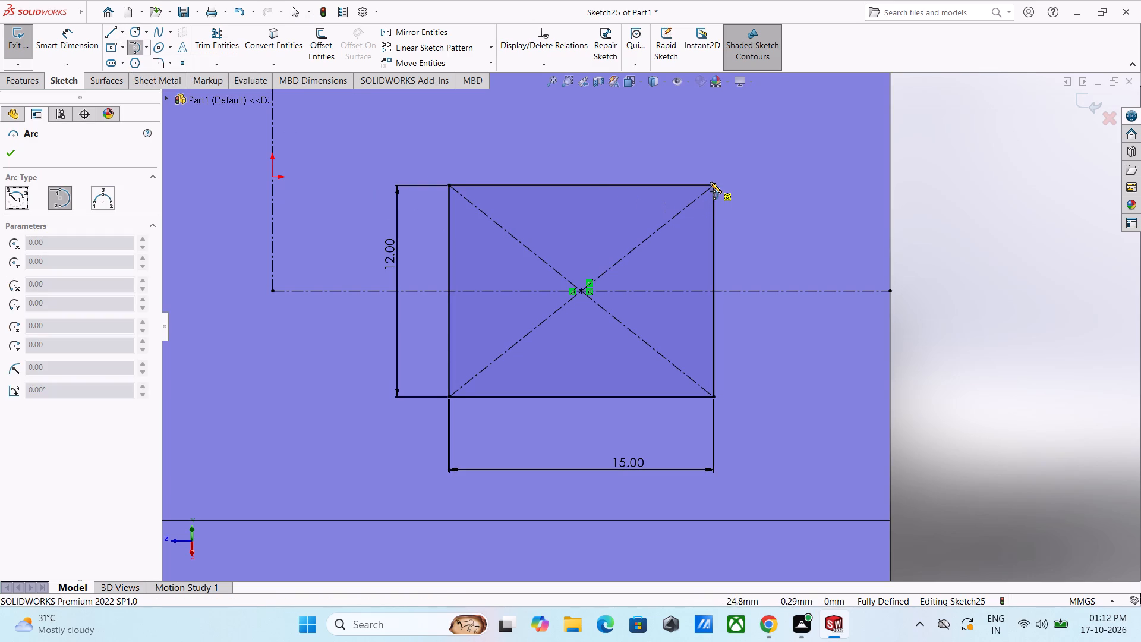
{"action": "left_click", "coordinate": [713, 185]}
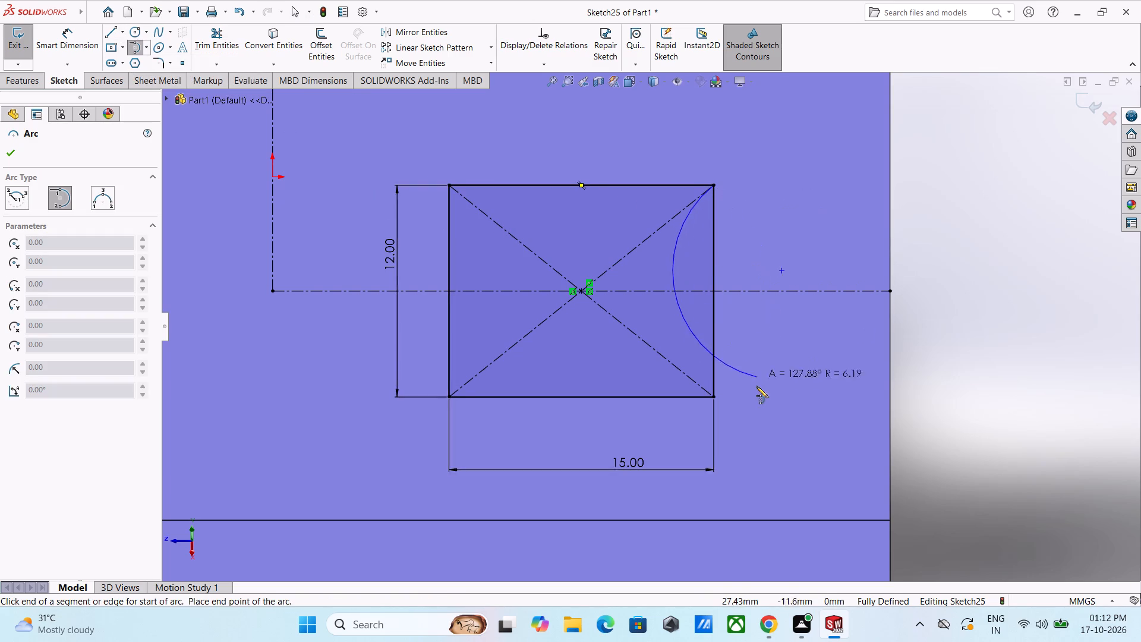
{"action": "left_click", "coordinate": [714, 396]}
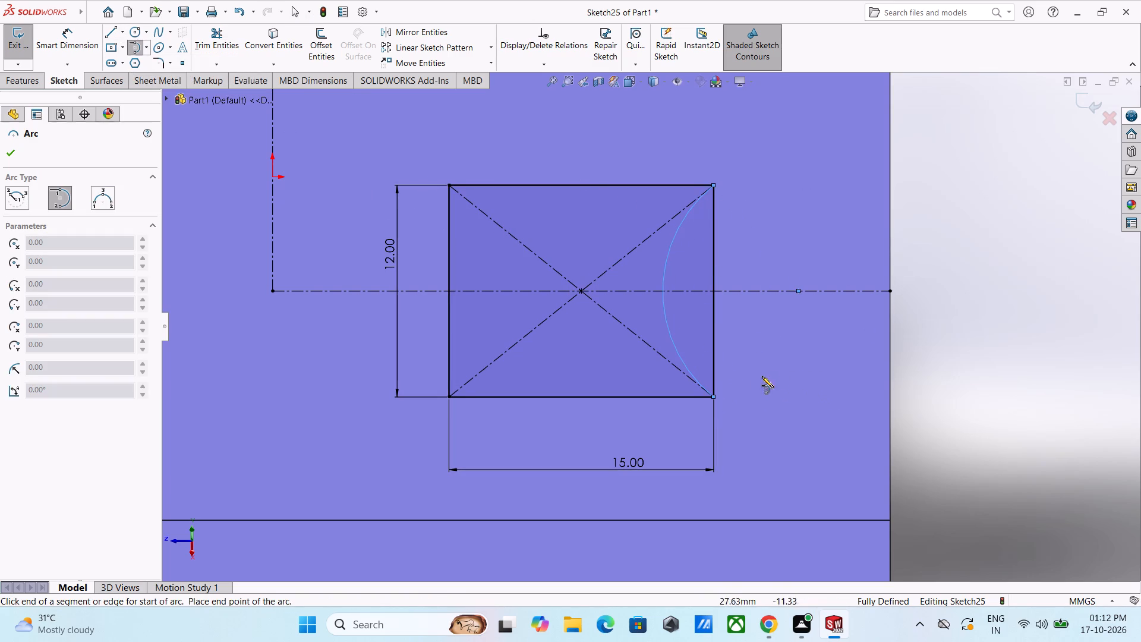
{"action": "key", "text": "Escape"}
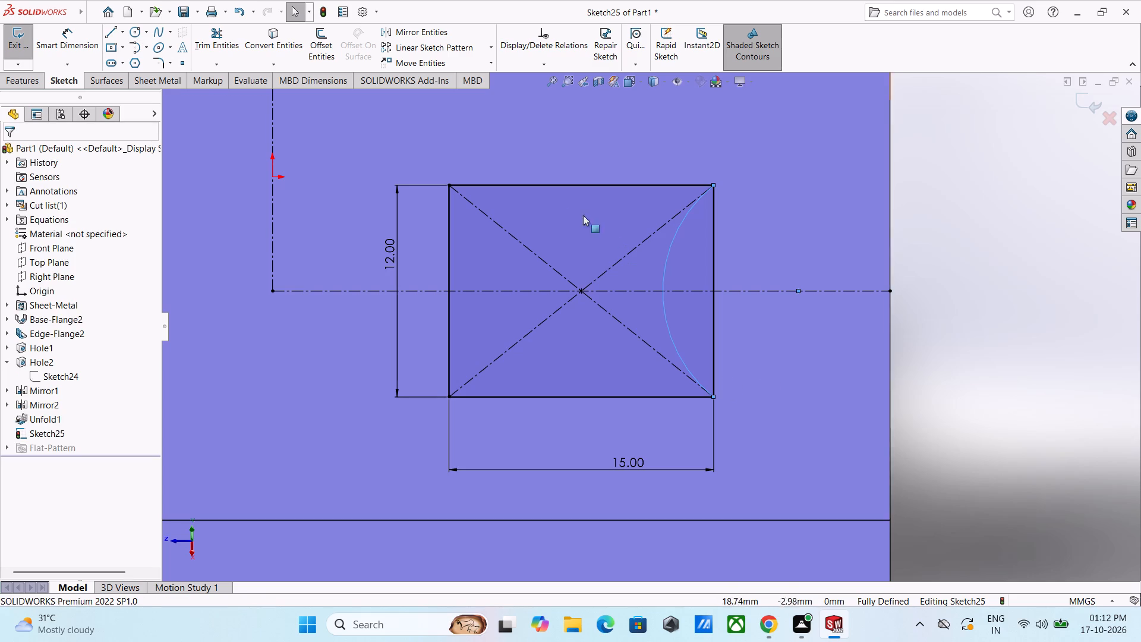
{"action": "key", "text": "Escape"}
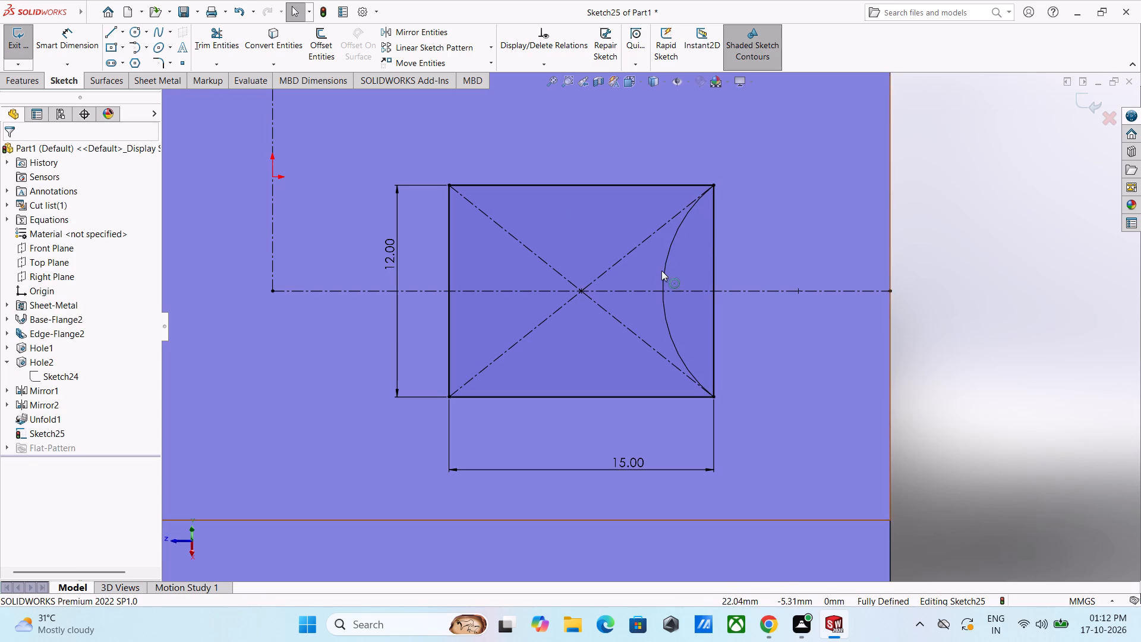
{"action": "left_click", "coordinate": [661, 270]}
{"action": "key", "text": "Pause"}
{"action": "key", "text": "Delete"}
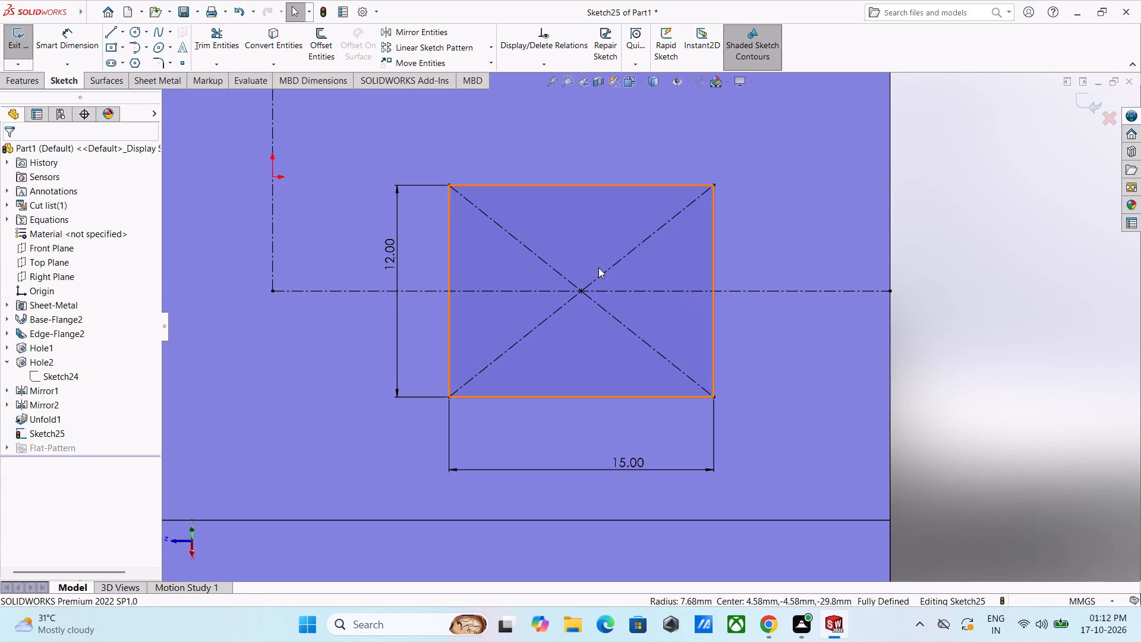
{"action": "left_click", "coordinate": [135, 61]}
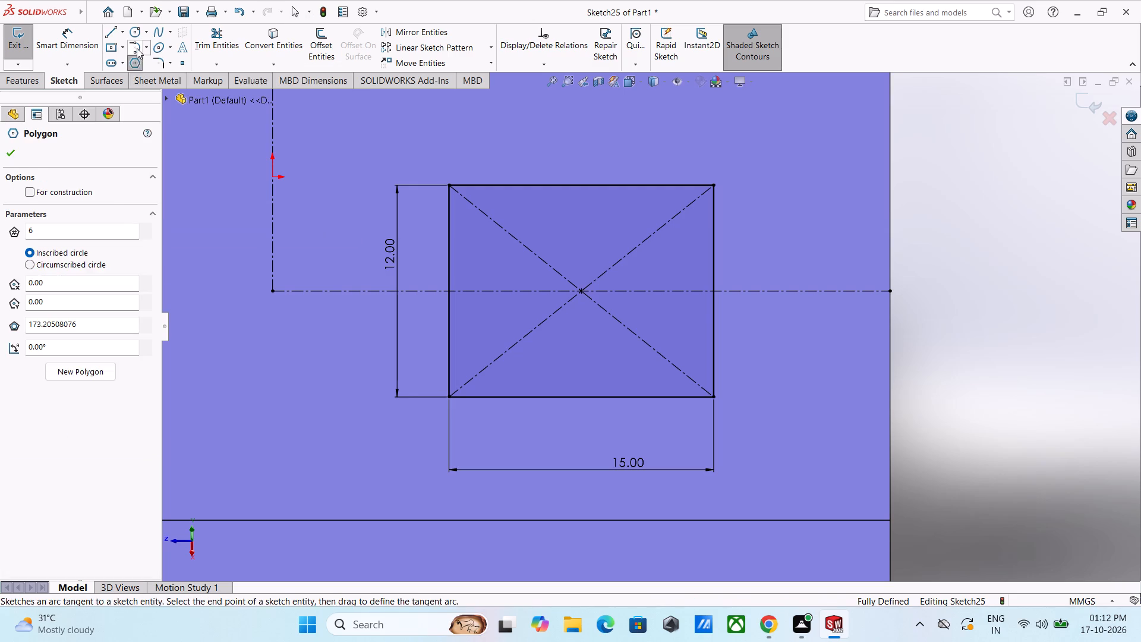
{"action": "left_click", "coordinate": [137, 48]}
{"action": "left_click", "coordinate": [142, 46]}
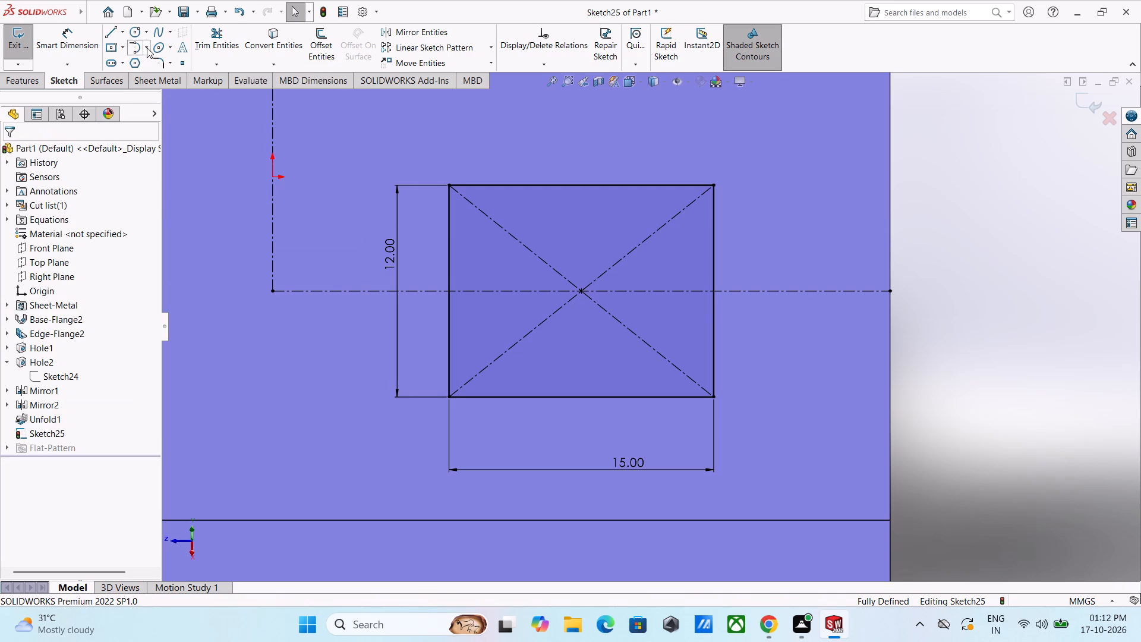
Sketch a three-point arc of about 6.6 mm radius bulging outward between the corners of the rectangle's outer vertical side.
{"action": "left_click", "coordinate": [147, 48]}
{"action": "left_click", "coordinate": [159, 97]}
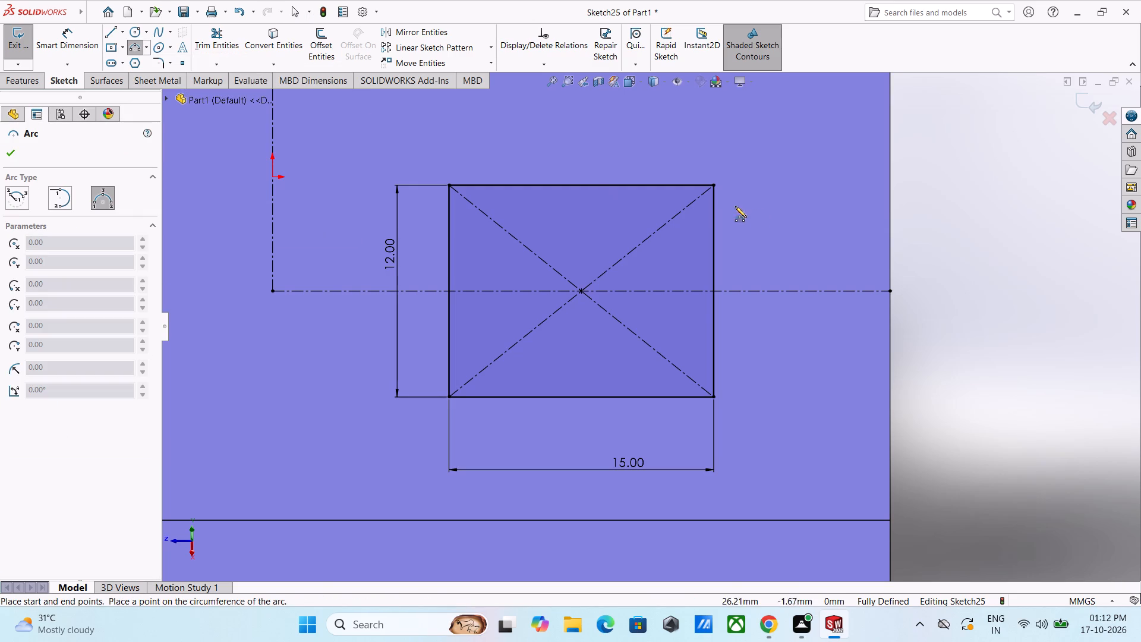
{"action": "left_click", "coordinate": [711, 185]}
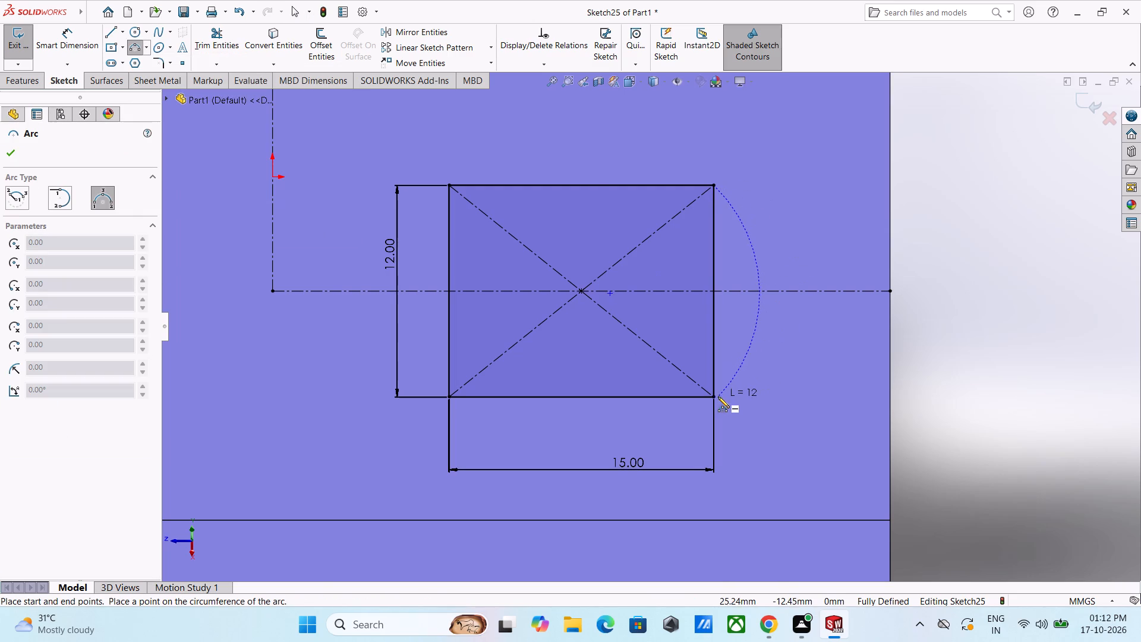
{"action": "left_click_drag", "start_coordinate": [712, 396], "coordinate": [717, 389]}
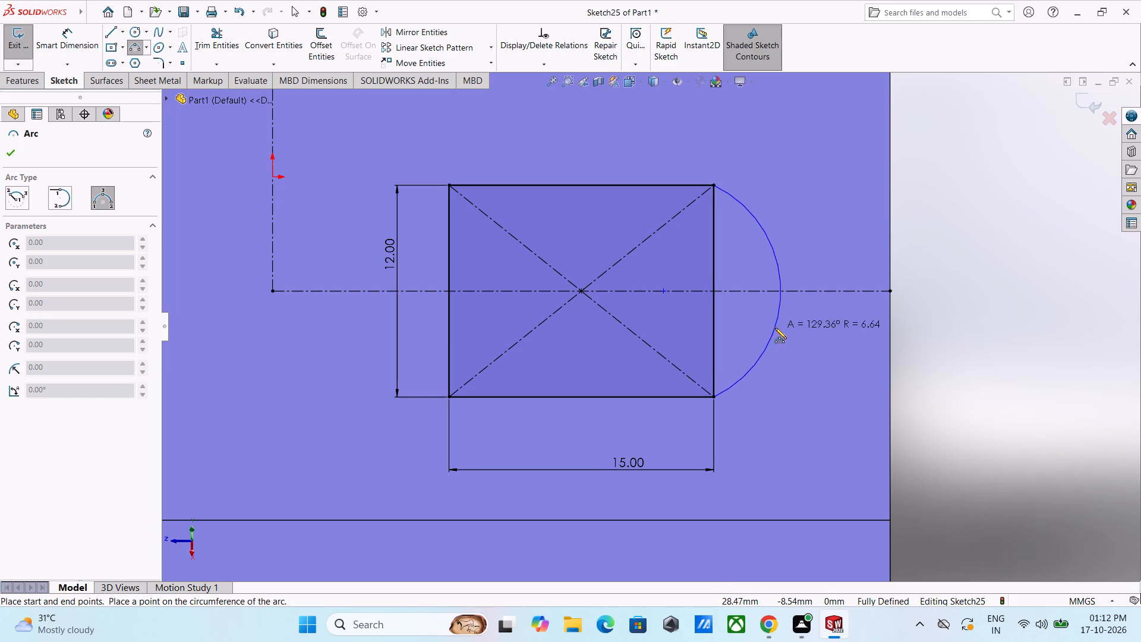
{"action": "left_click", "coordinate": [775, 328]}
{"action": "key", "text": "Escape"}
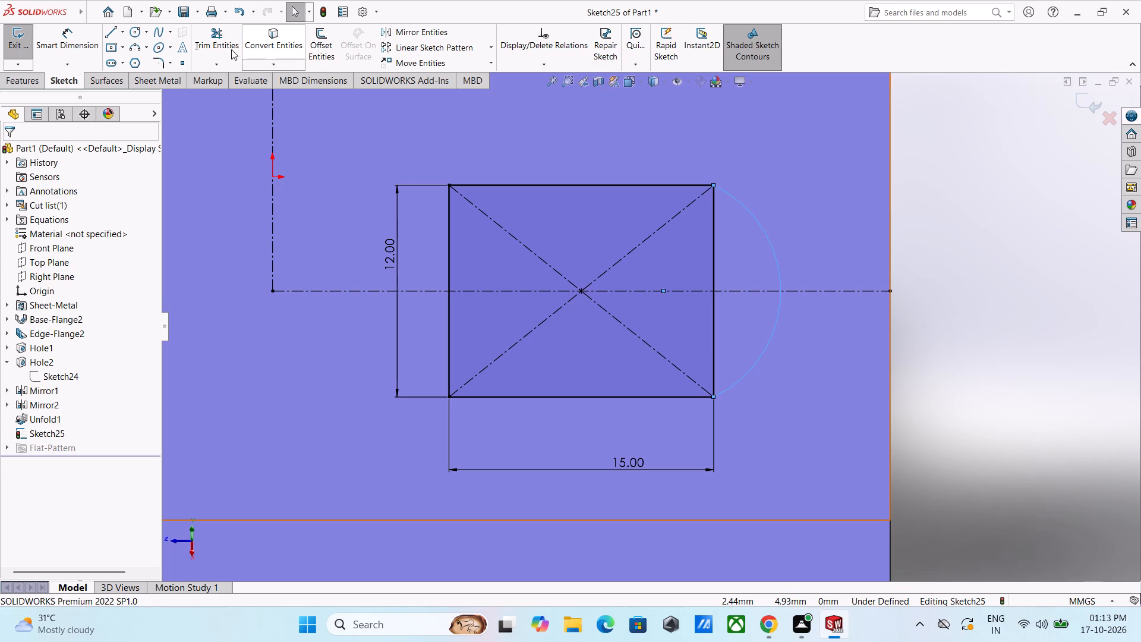
Sketch a three-point 180° arc of 6 mm radius bulging outward between the corners of the rectangle's inner vertical side.
{"action": "left_click", "coordinate": [142, 51]}
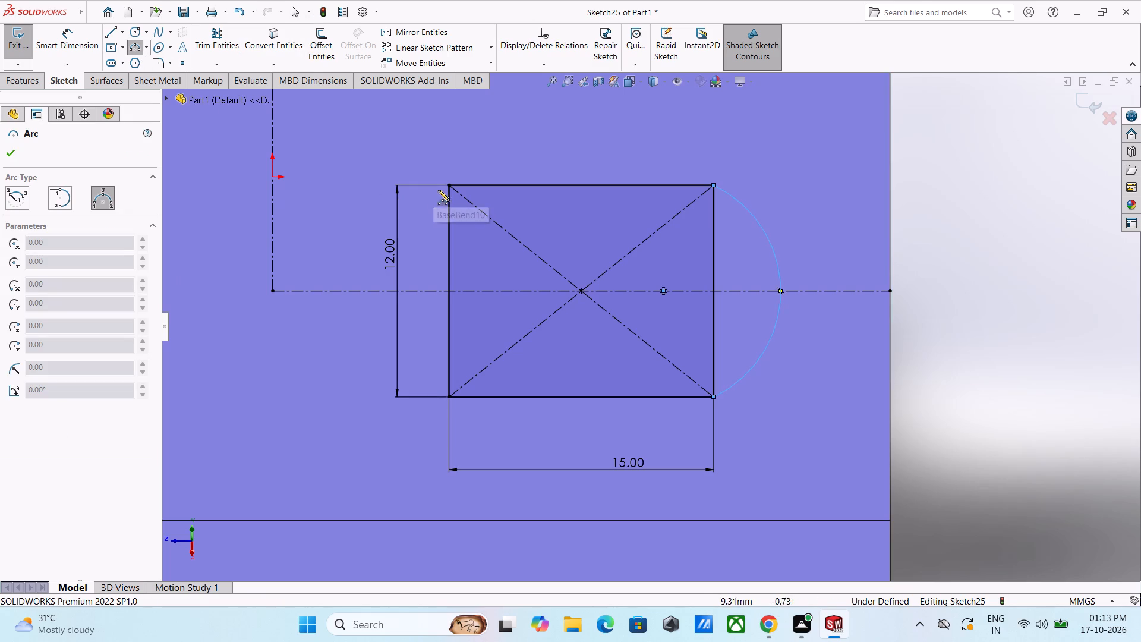
{"action": "left_click", "coordinate": [446, 183]}
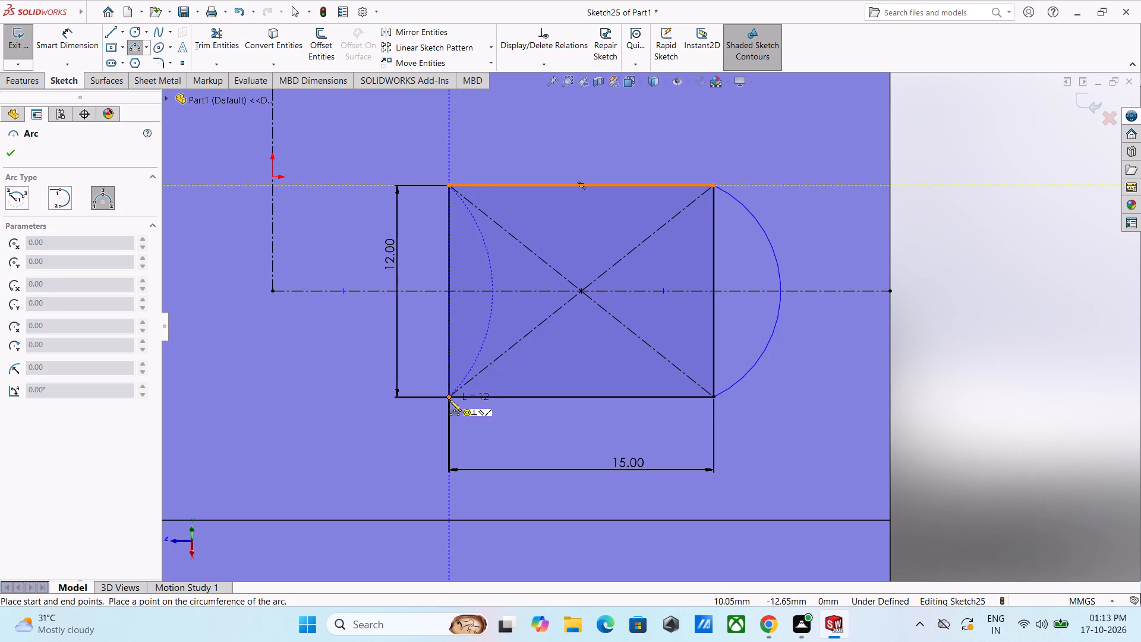
{"action": "left_click", "coordinate": [447, 396]}
{"action": "left_click", "coordinate": [406, 388]}
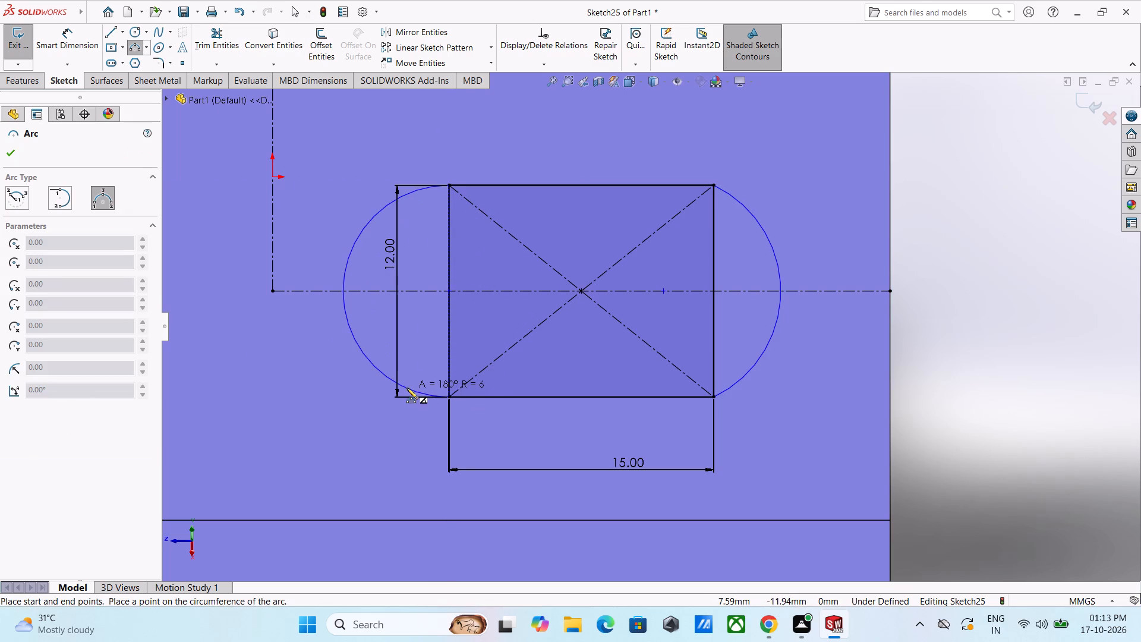
{"action": "key", "text": "Escape"}
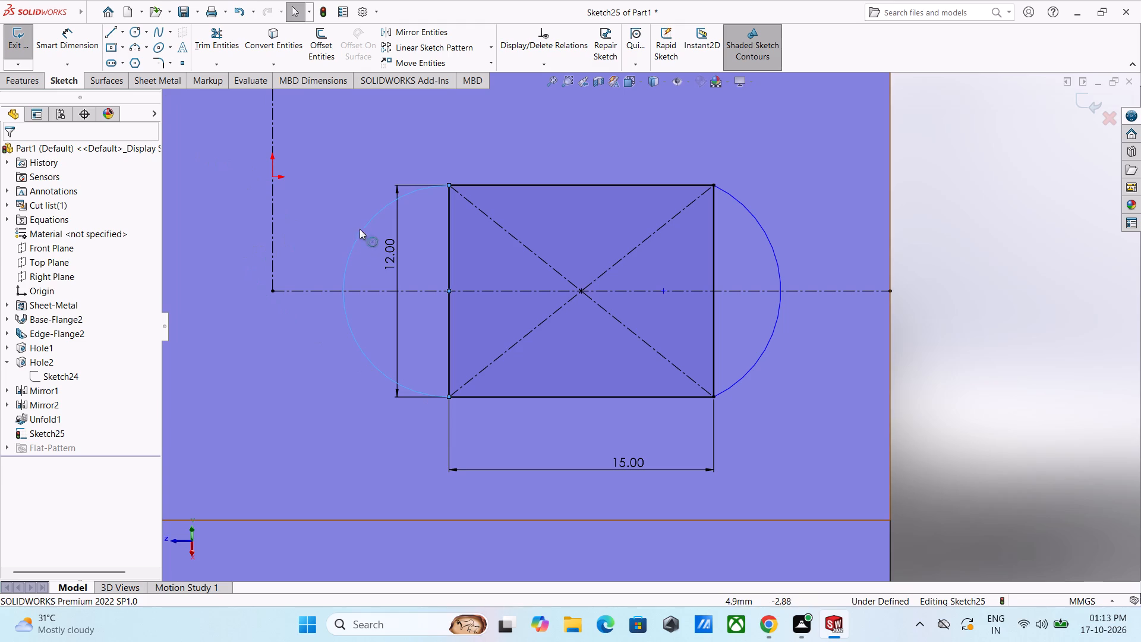
Add an Equal relation between the two end arcs of the rectangle.
{"action": "left_click", "coordinate": [352, 250], "text": "ctrl"}
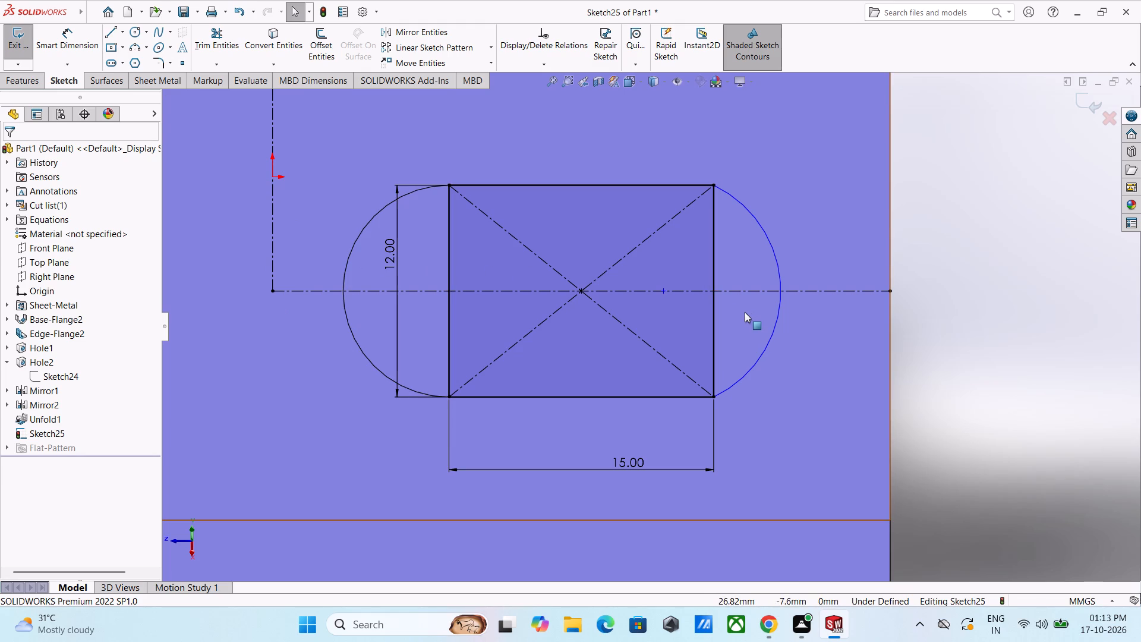
{"action": "key", "text": "Escape"}
{"action": "key", "text": "Escape"}
{"action": "left_click", "coordinate": [346, 262]}
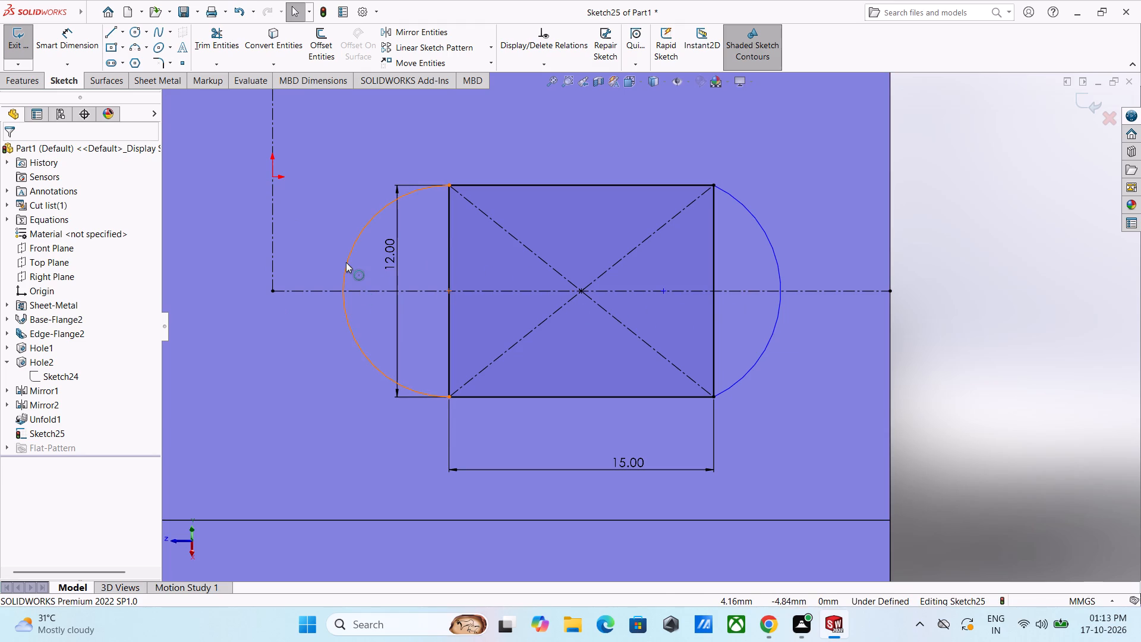
{"action": "left_click", "coordinate": [773, 247], "text": "ctrl"}
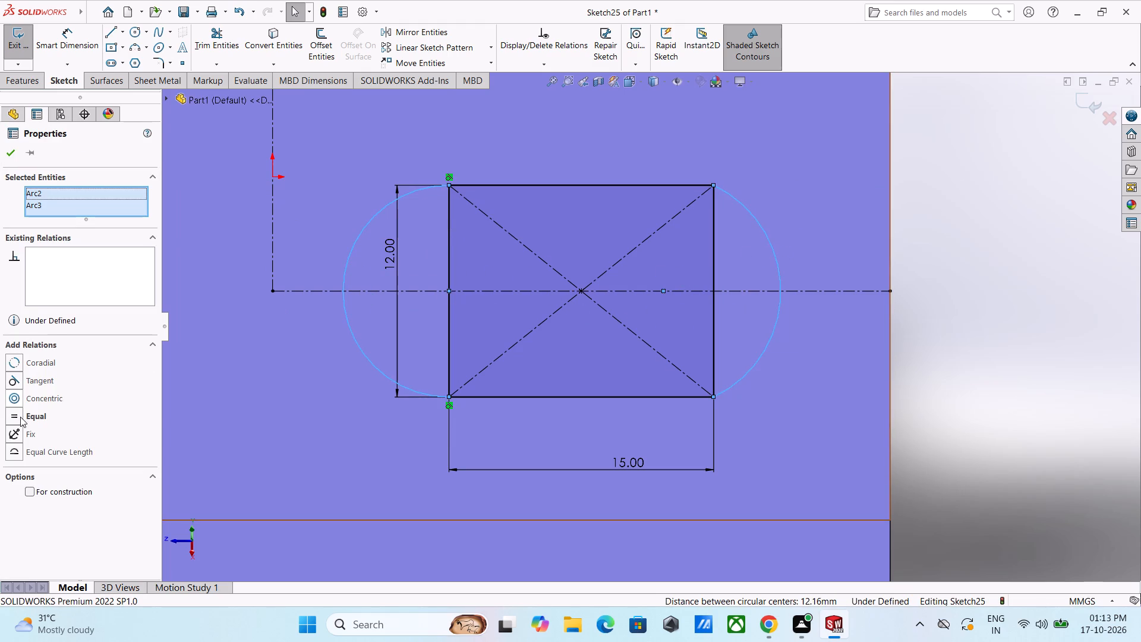
{"action": "left_click", "coordinate": [20, 417]}
{"action": "left_click", "coordinate": [10, 150]}
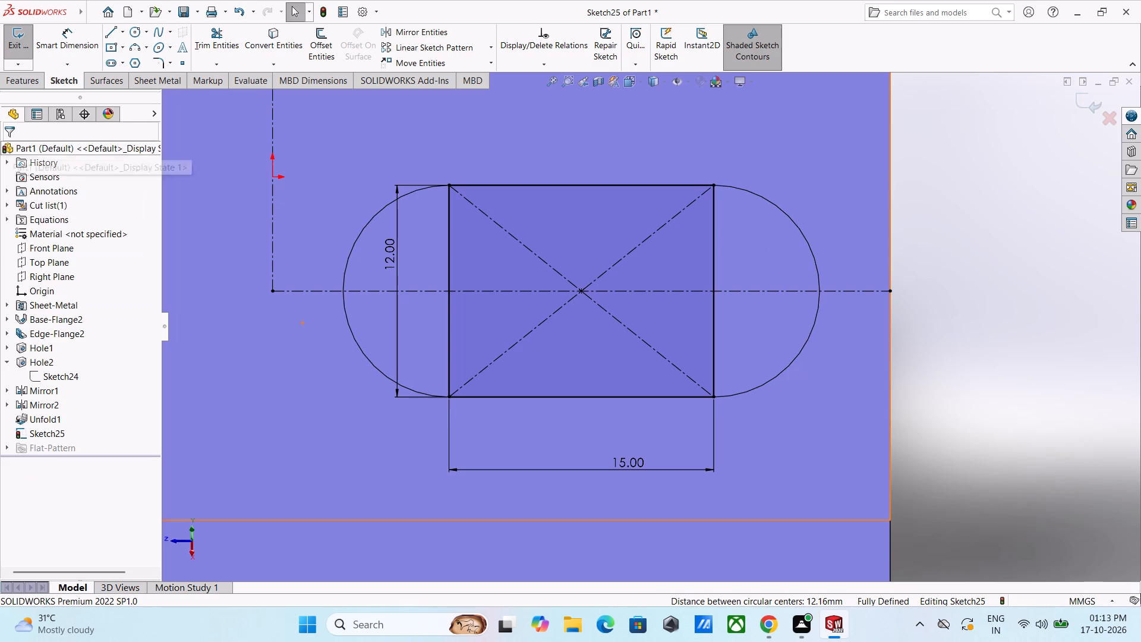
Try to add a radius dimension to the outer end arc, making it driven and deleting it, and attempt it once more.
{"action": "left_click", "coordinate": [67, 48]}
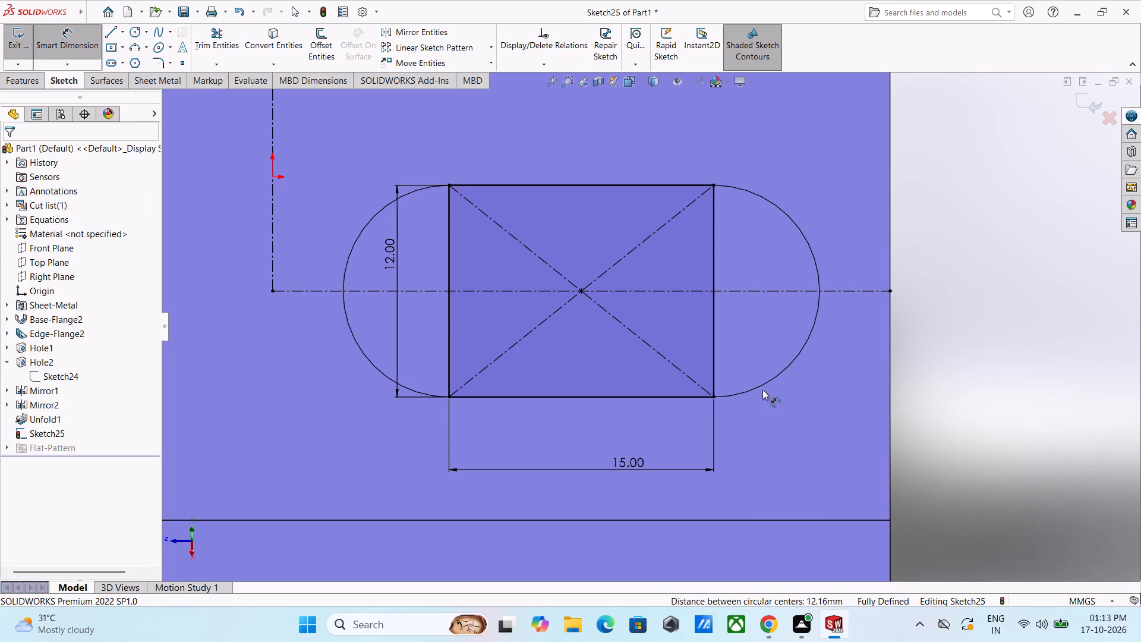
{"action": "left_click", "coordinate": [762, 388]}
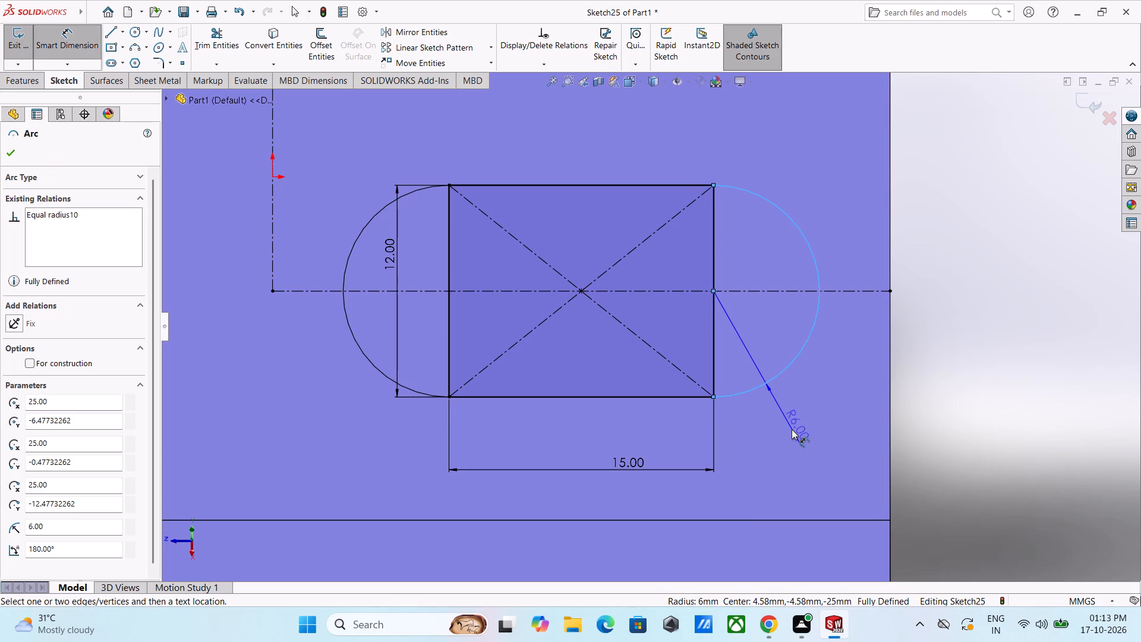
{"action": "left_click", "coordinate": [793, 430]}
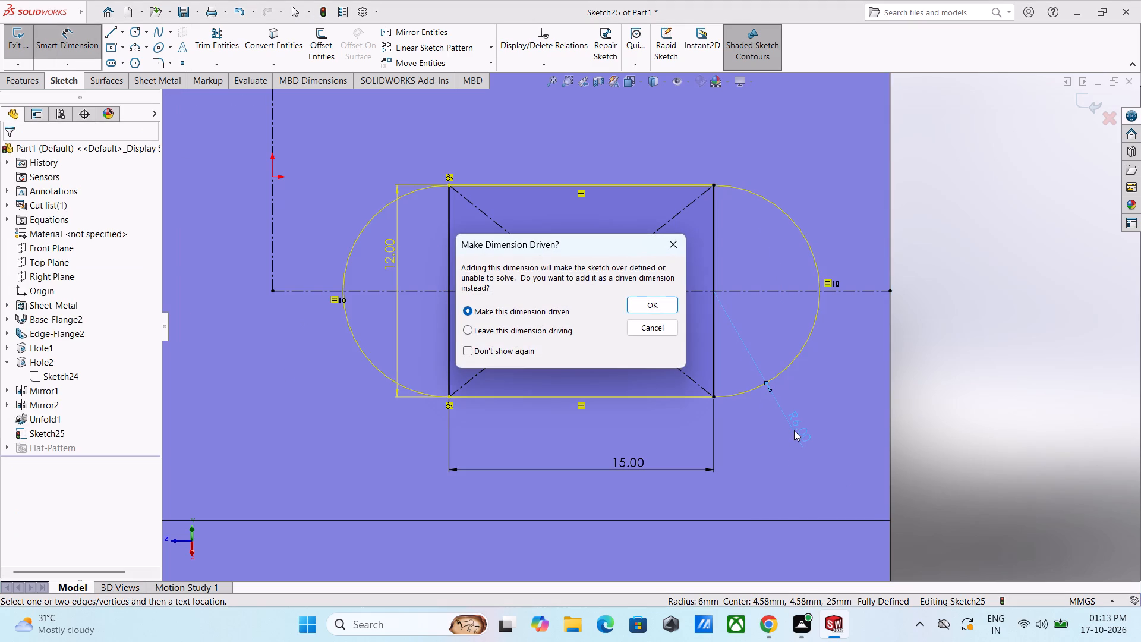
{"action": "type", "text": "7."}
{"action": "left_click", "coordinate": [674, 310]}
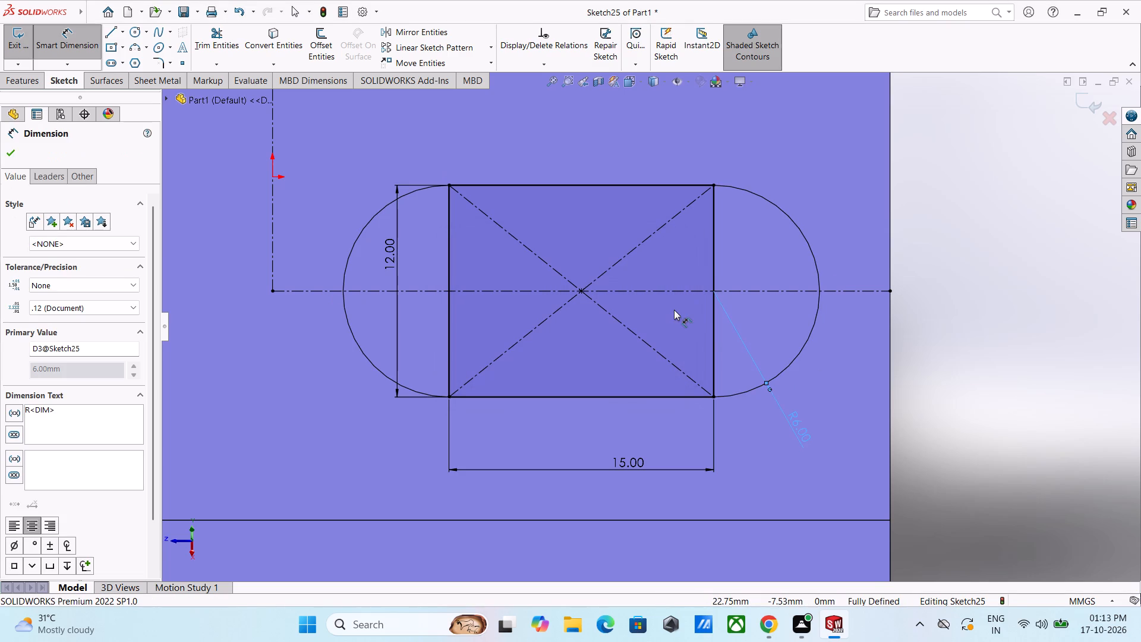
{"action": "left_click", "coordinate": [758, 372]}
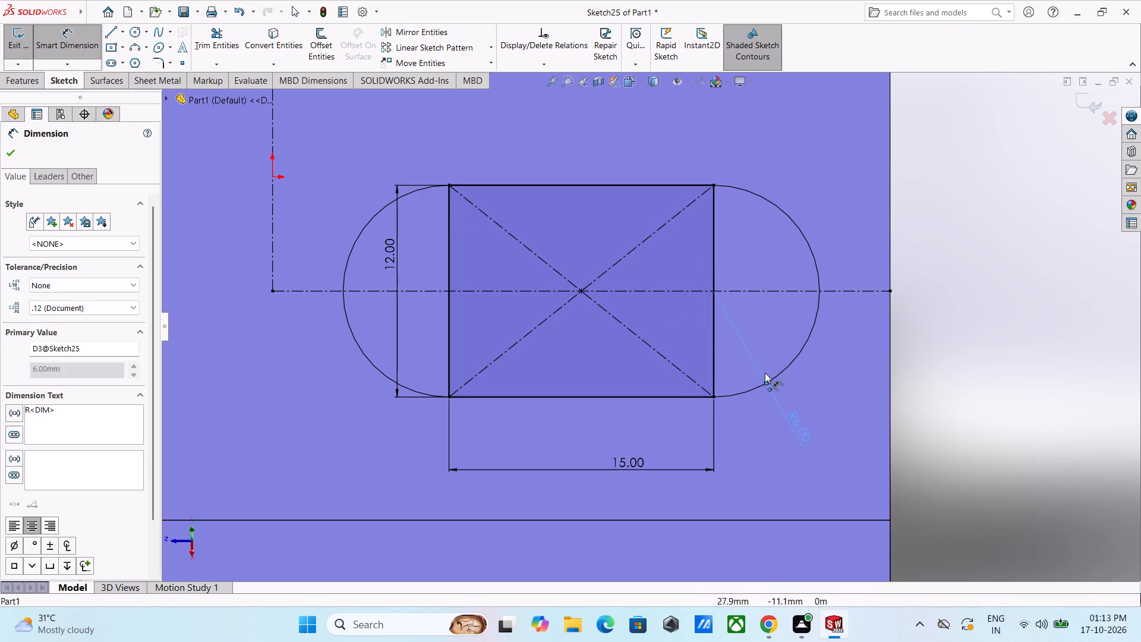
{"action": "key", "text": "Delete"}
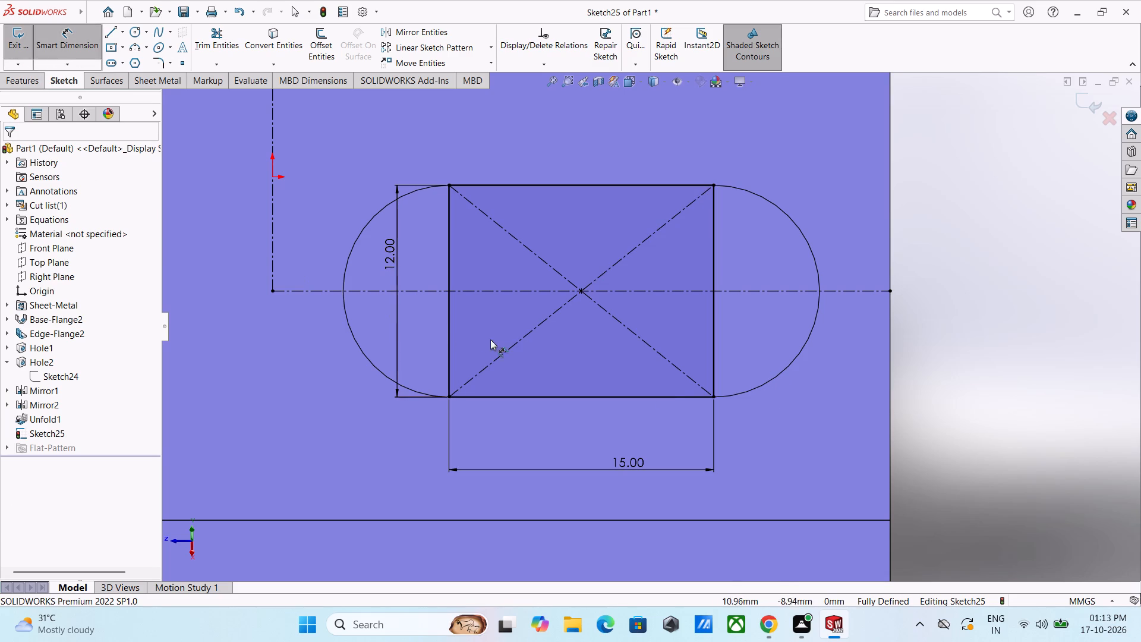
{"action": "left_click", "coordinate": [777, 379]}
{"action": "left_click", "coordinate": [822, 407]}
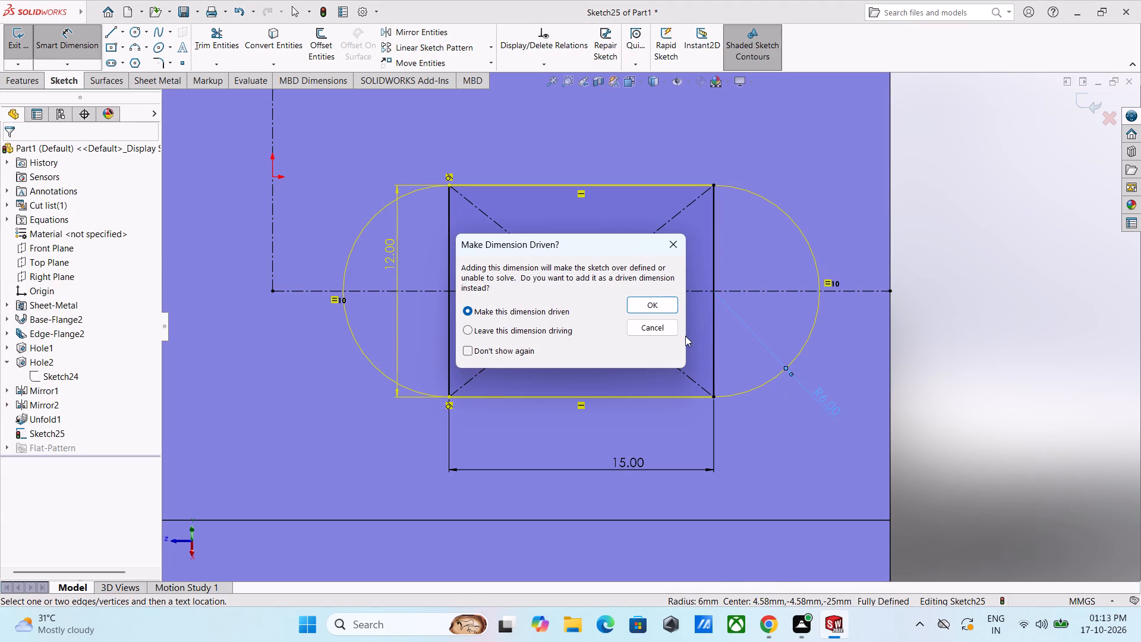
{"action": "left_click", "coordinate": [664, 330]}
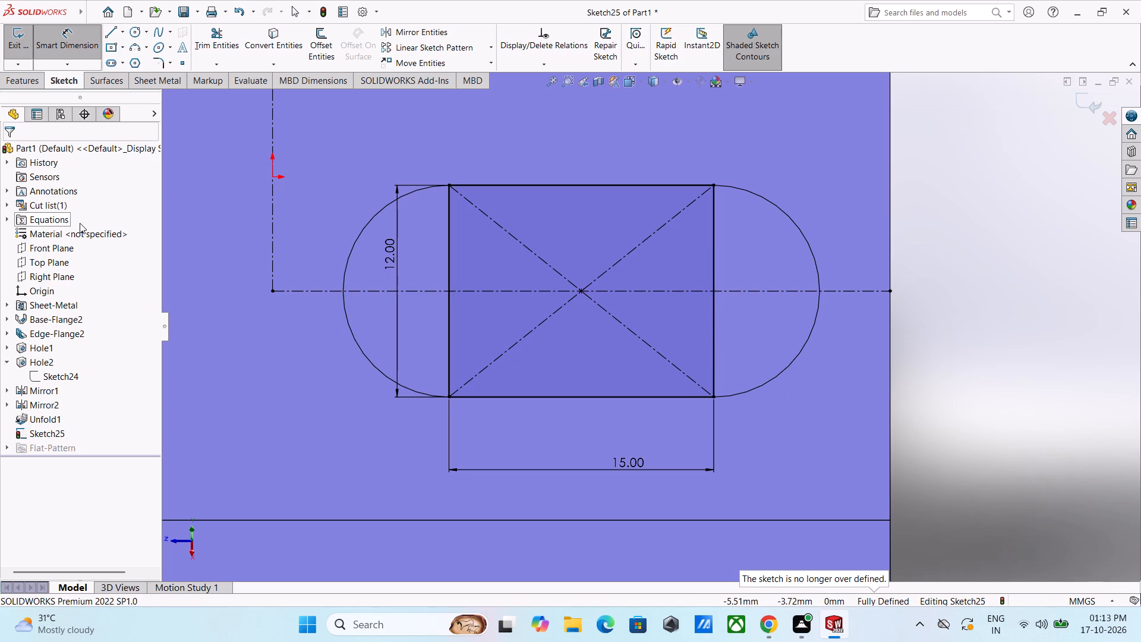
Undo the Equal relation between the two end arcs of the rectangle.
{"action": "key", "text": "ctrl+z"}
{"action": "key", "text": "ctrl+z"}
{"action": "key", "text": "ctrl+z"}
{"action": "key", "text": "ctrl+z"}
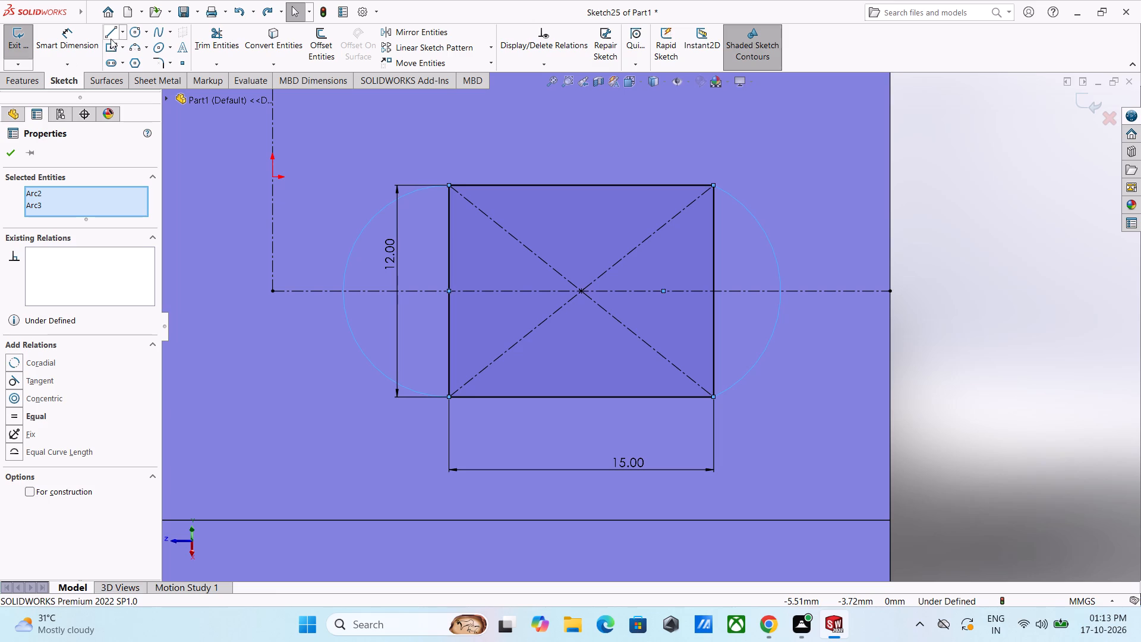
Dimension the outer end arc's radius and set it to 7.5 mm.
{"action": "left_click", "coordinate": [73, 41]}
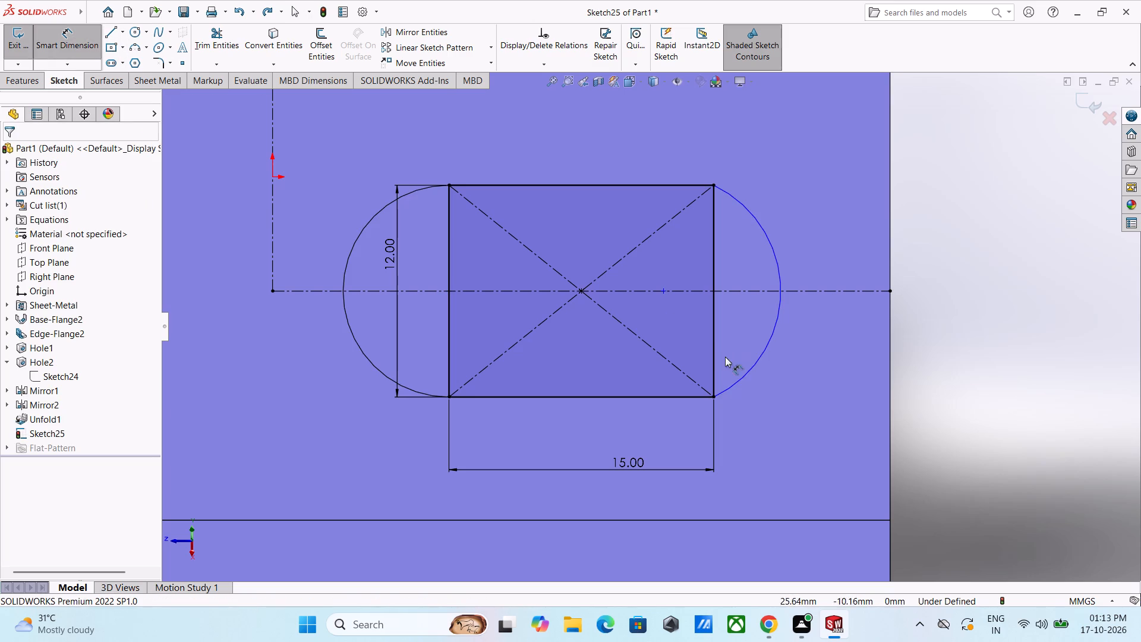
{"action": "left_click_drag", "start_coordinate": [751, 365], "coordinate": [774, 380]}
{"action": "left_click", "coordinate": [794, 402]}
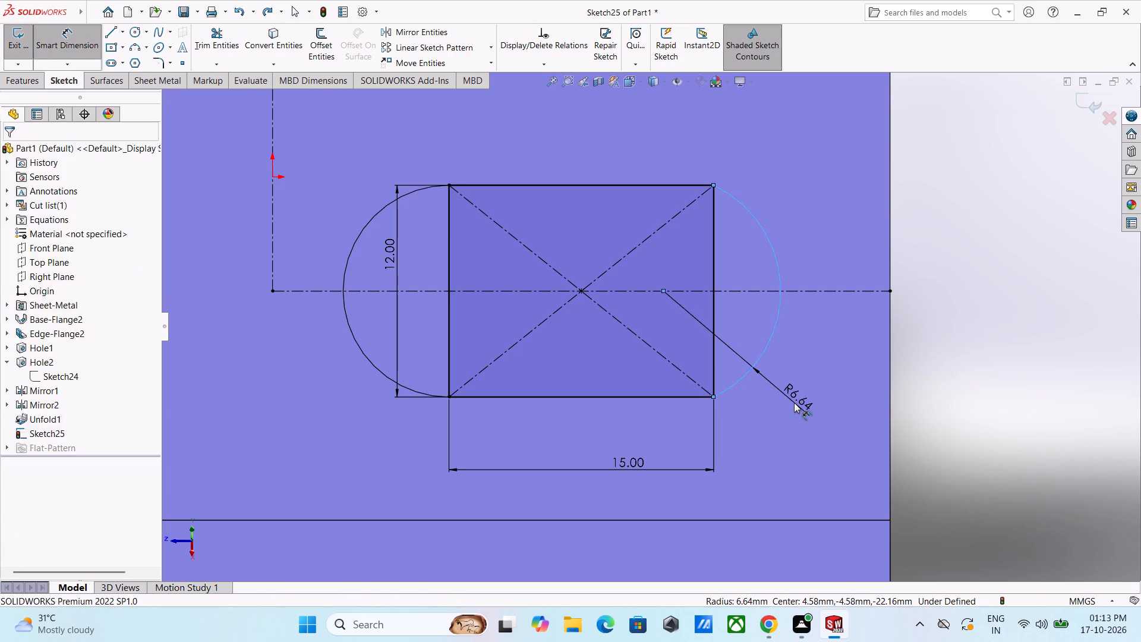
{"action": "type", "text": "7.53"}
{"action": "key", "text": "BackSpace"}
{"action": "key", "text": "Return"}
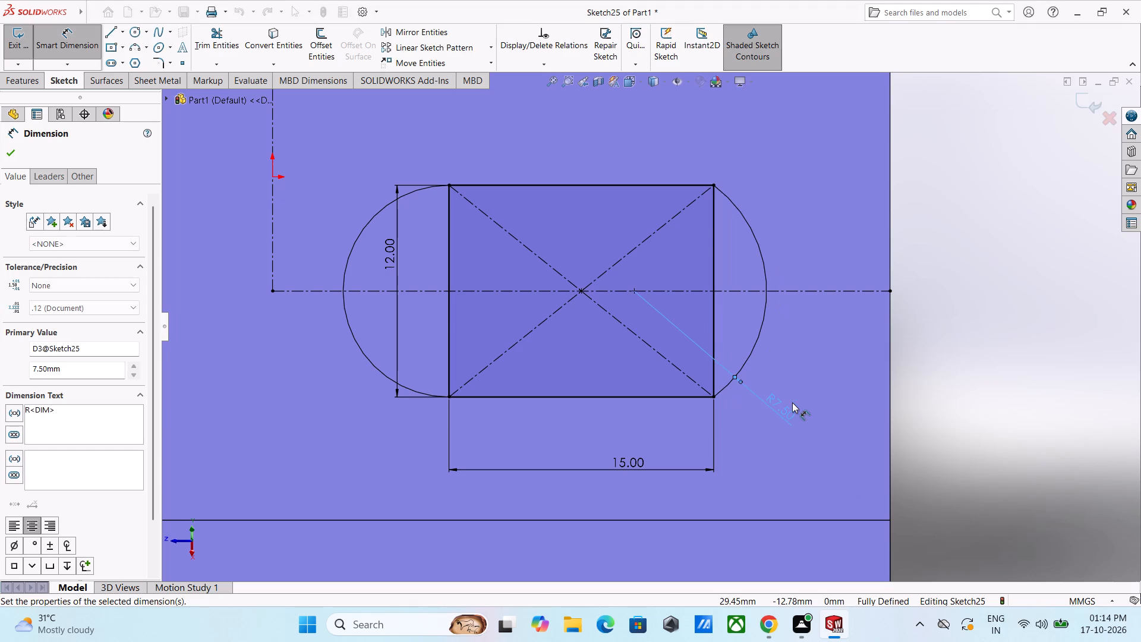
{"action": "left_click", "coordinate": [758, 345], "text": "ctrl"}
{"action": "key", "text": "Escape"}
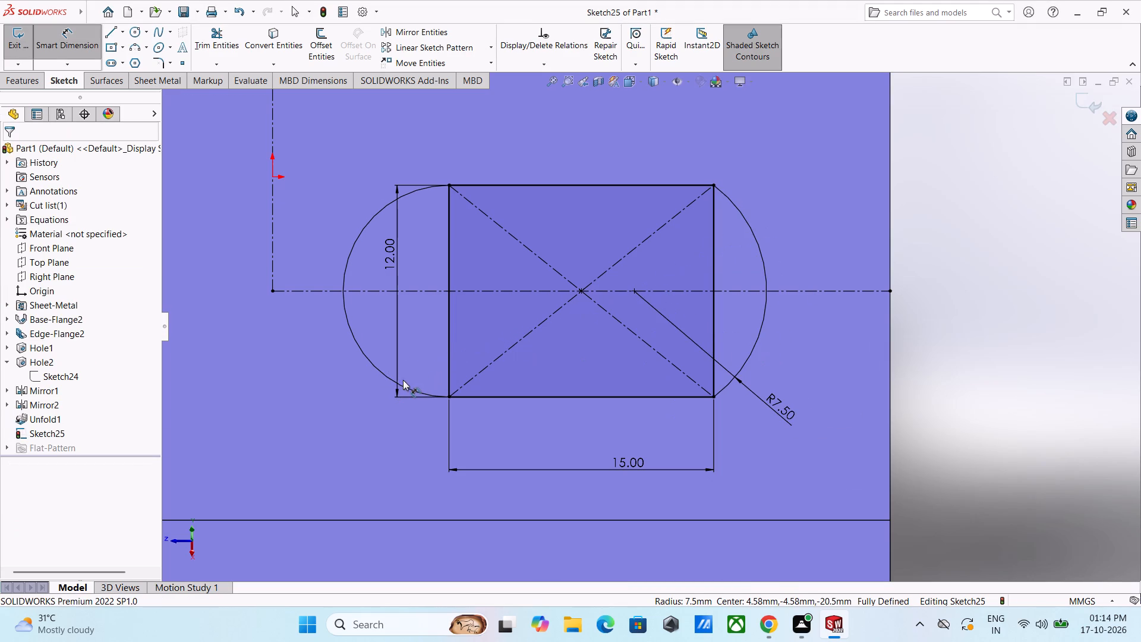
{"action": "key", "text": "Escape"}
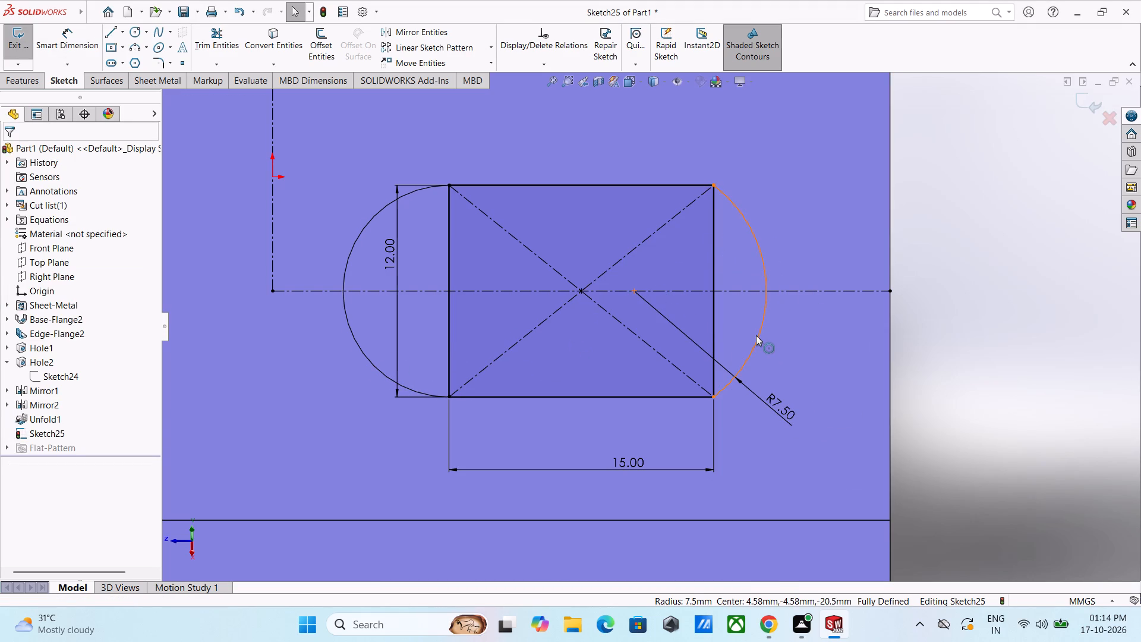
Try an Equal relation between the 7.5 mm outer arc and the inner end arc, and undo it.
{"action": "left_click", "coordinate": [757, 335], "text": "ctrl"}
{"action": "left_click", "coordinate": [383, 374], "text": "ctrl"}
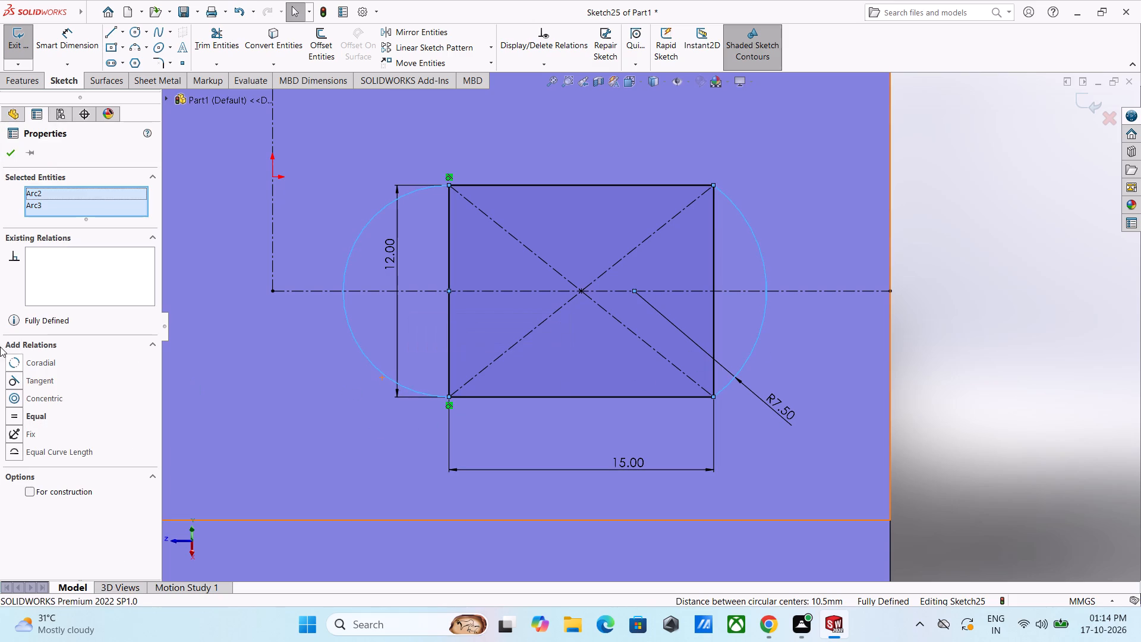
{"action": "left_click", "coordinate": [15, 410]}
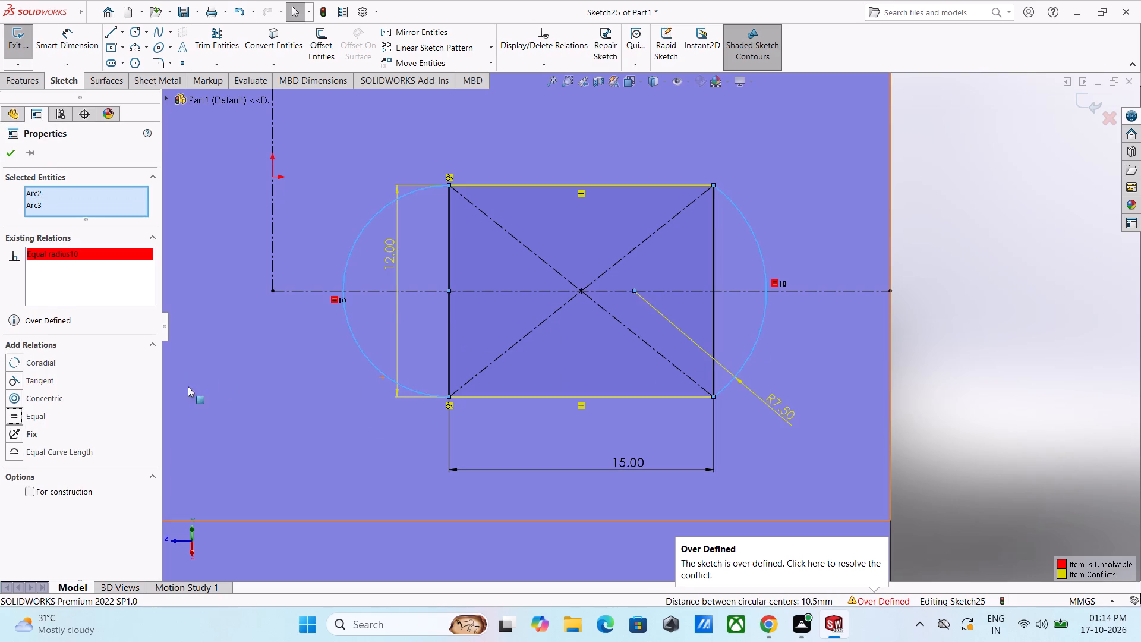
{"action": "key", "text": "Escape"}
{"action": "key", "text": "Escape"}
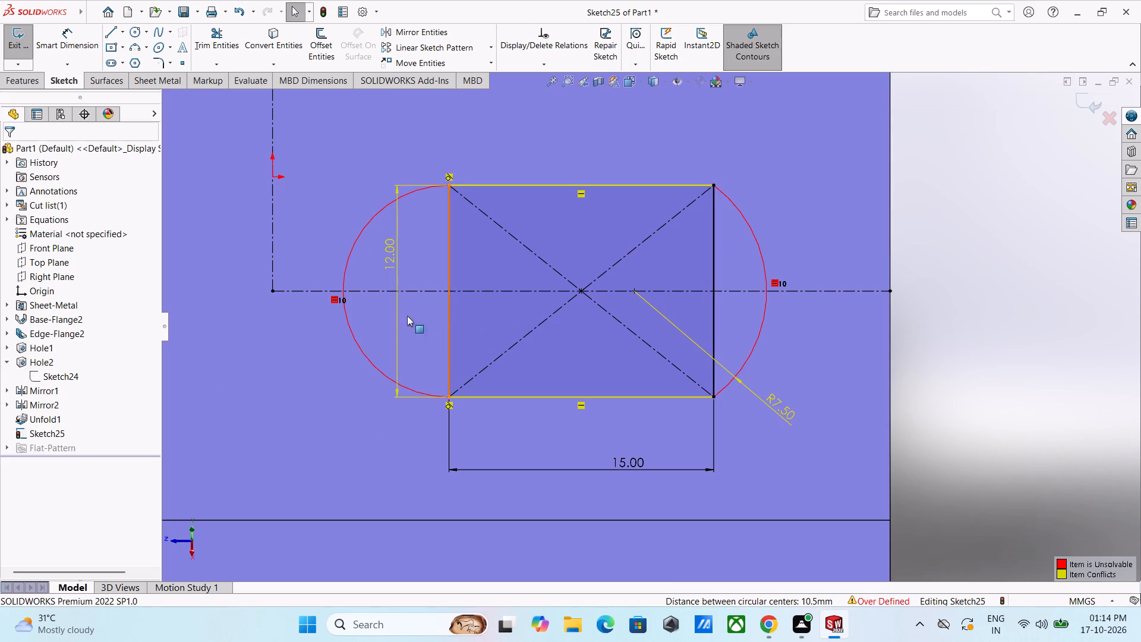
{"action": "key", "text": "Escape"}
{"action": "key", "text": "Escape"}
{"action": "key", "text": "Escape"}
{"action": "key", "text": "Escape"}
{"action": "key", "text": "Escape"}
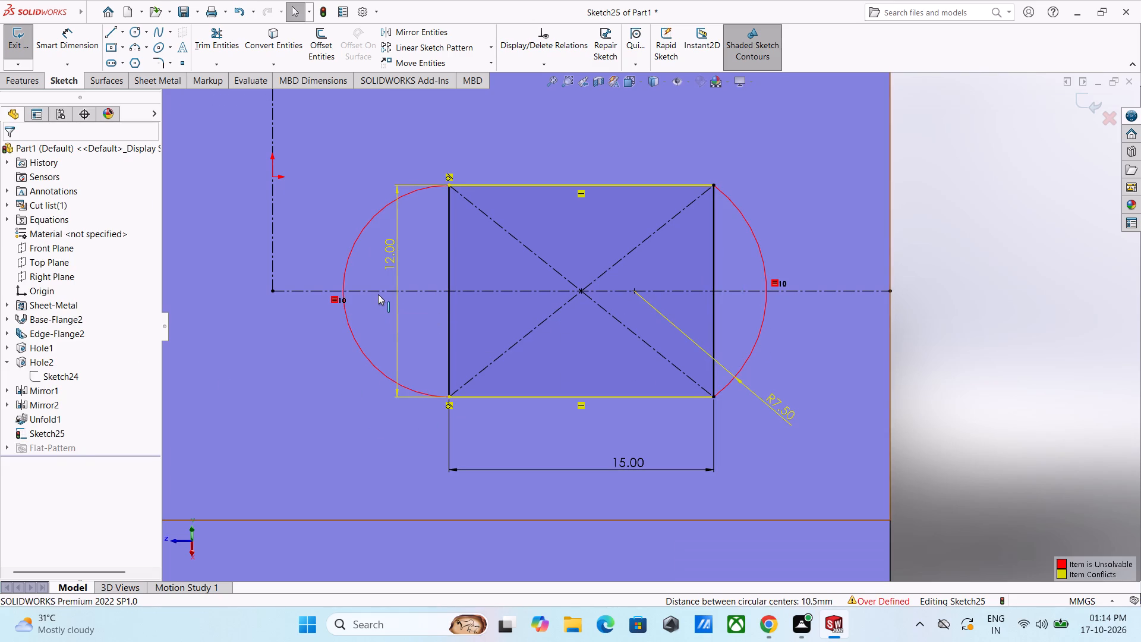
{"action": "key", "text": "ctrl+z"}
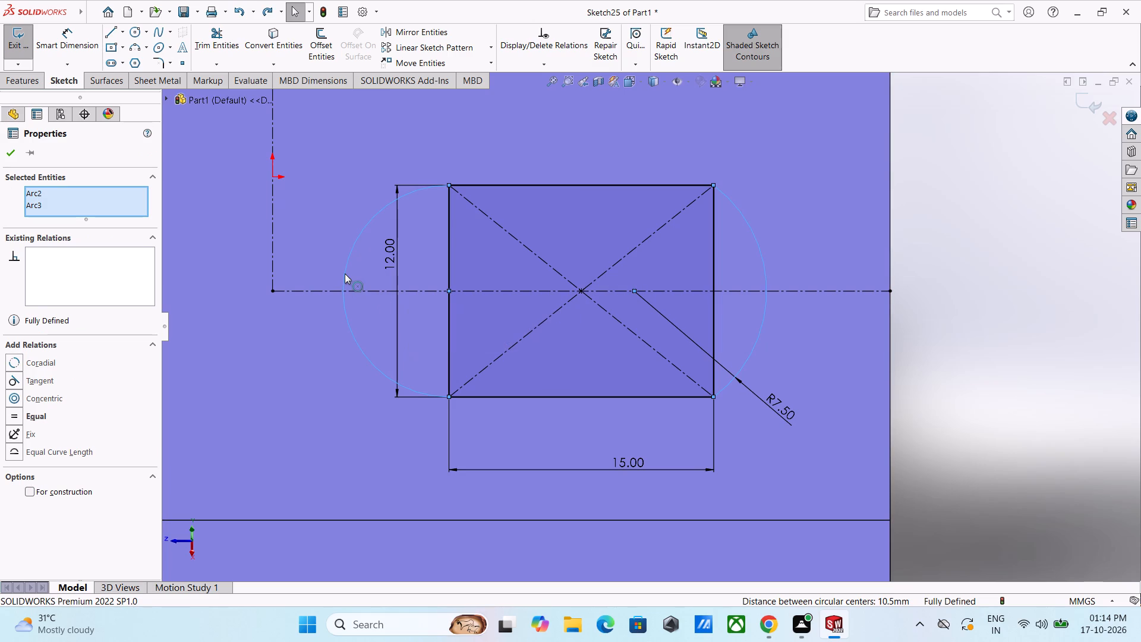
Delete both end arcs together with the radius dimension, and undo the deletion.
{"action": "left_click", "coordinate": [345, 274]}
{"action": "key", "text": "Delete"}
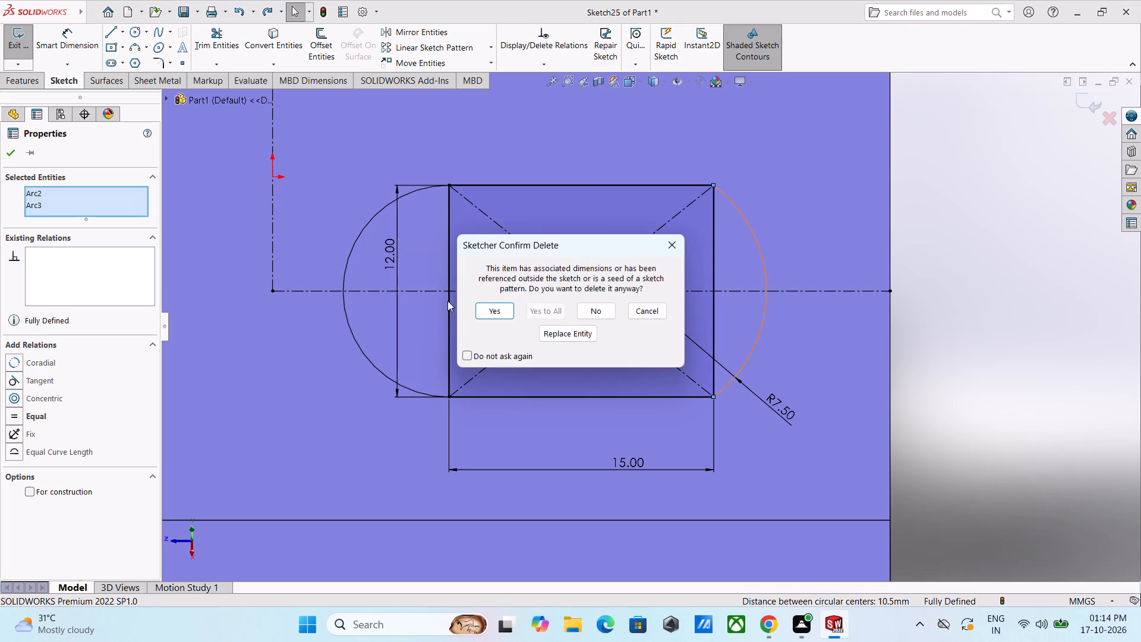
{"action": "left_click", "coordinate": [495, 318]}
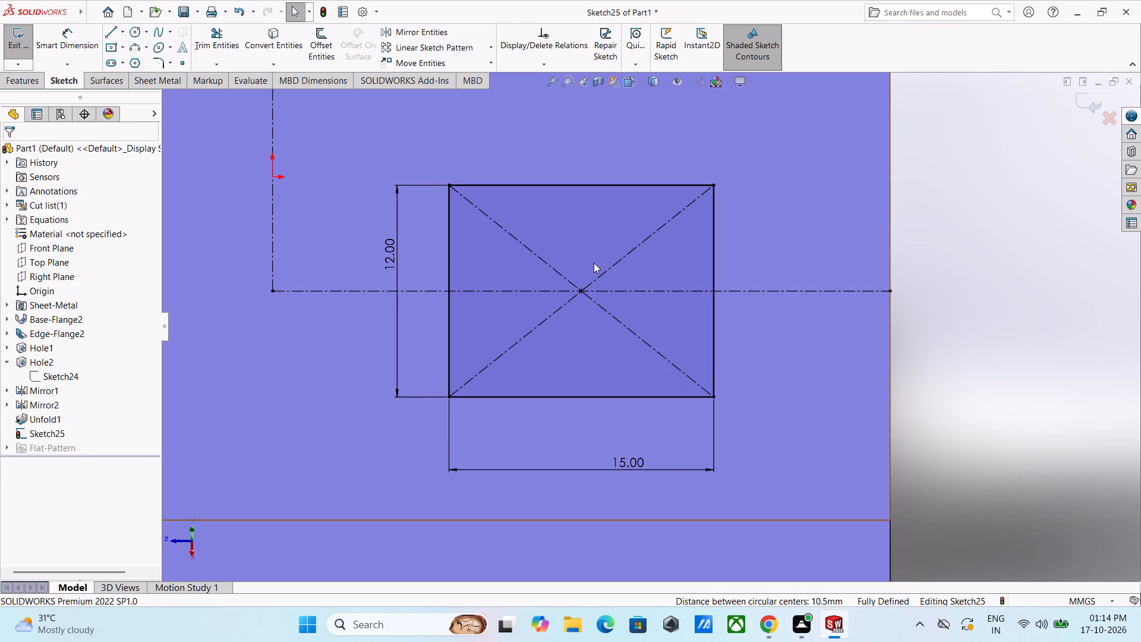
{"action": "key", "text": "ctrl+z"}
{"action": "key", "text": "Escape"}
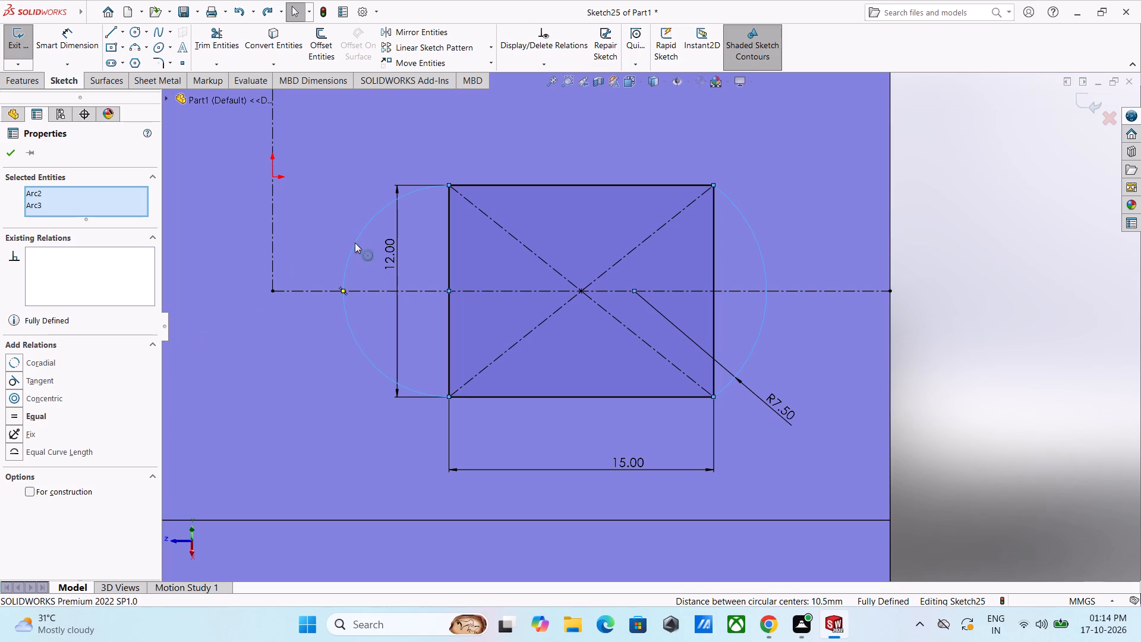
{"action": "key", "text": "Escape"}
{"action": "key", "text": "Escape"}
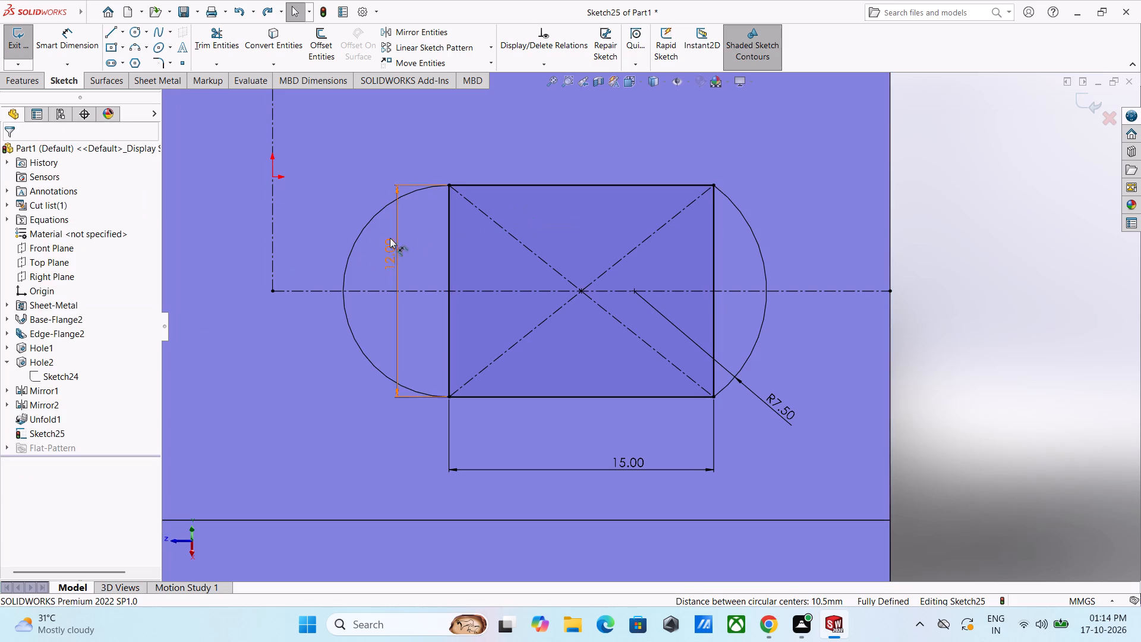
Delete the end arc on the rectangle's inner vertical side.
{"action": "left_click", "coordinate": [354, 246]}
{"action": "key", "text": "Delete"}
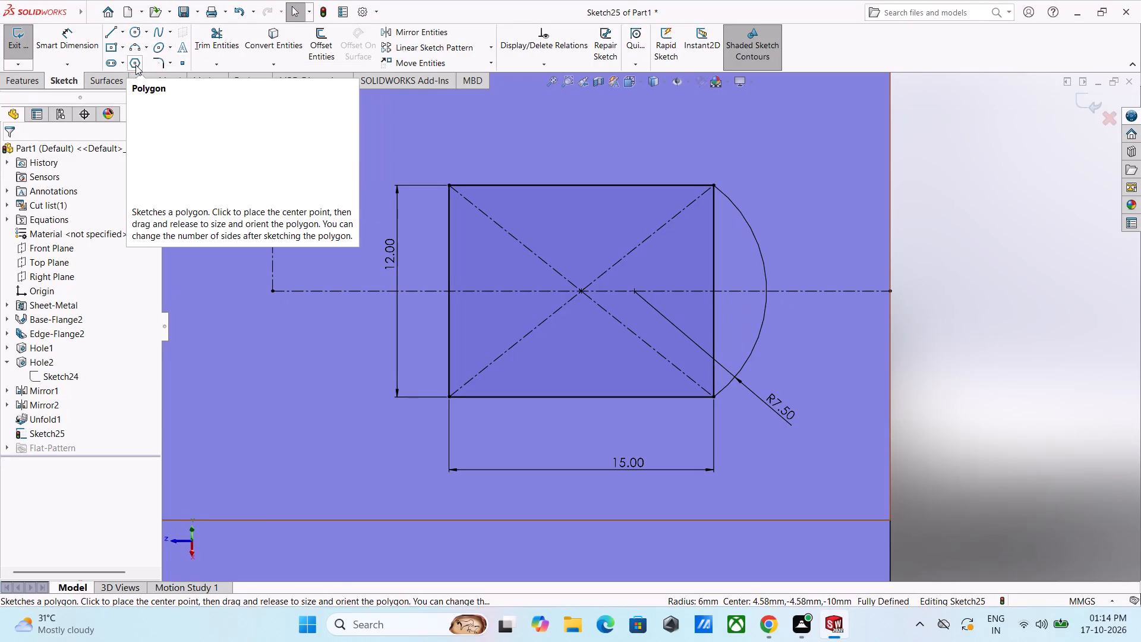
Sketch a three-point arc of about 6.7 mm radius bulging outward between the corners of the rectangle's inner vertical side.
{"action": "left_click", "coordinate": [139, 48]}
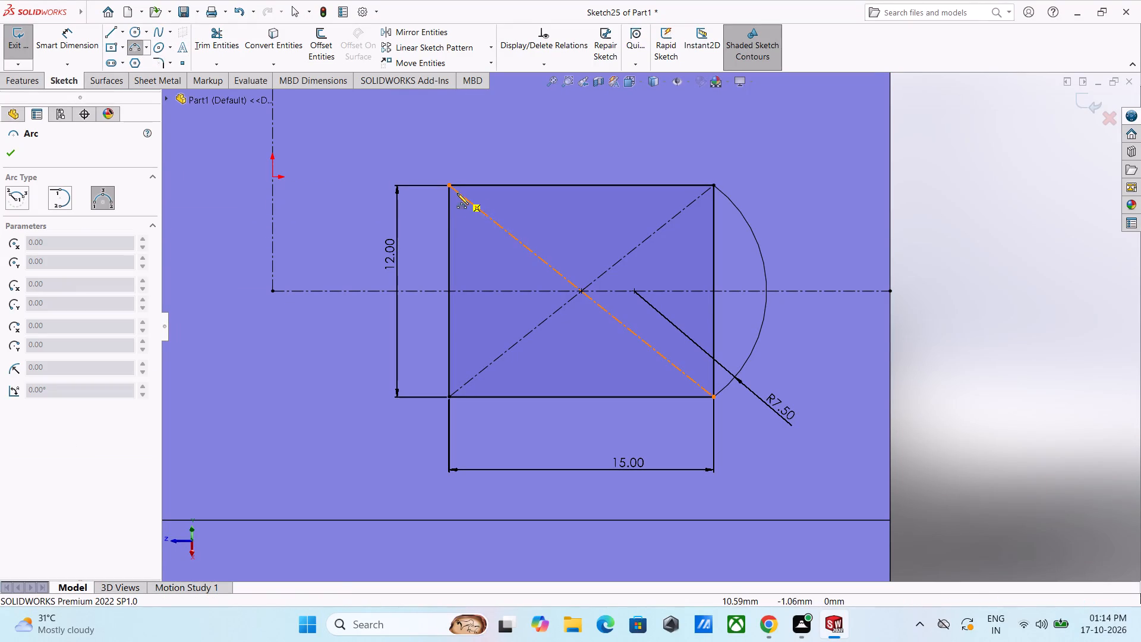
{"action": "left_click", "coordinate": [449, 187]}
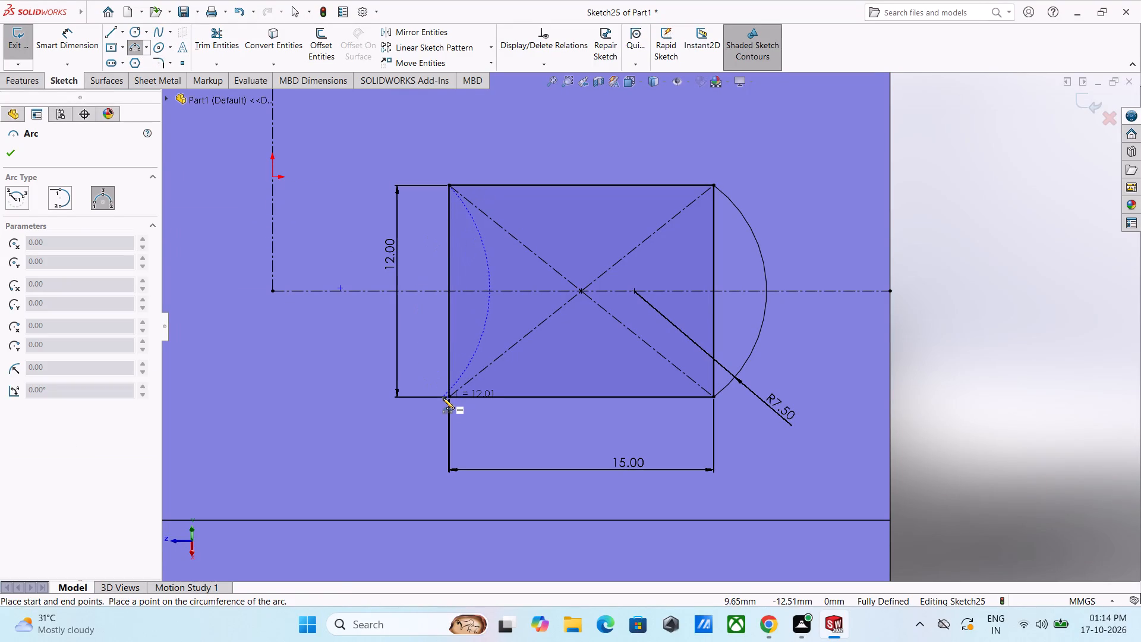
{"action": "left_click", "coordinate": [447, 396]}
{"action": "left_click", "coordinate": [411, 409]}
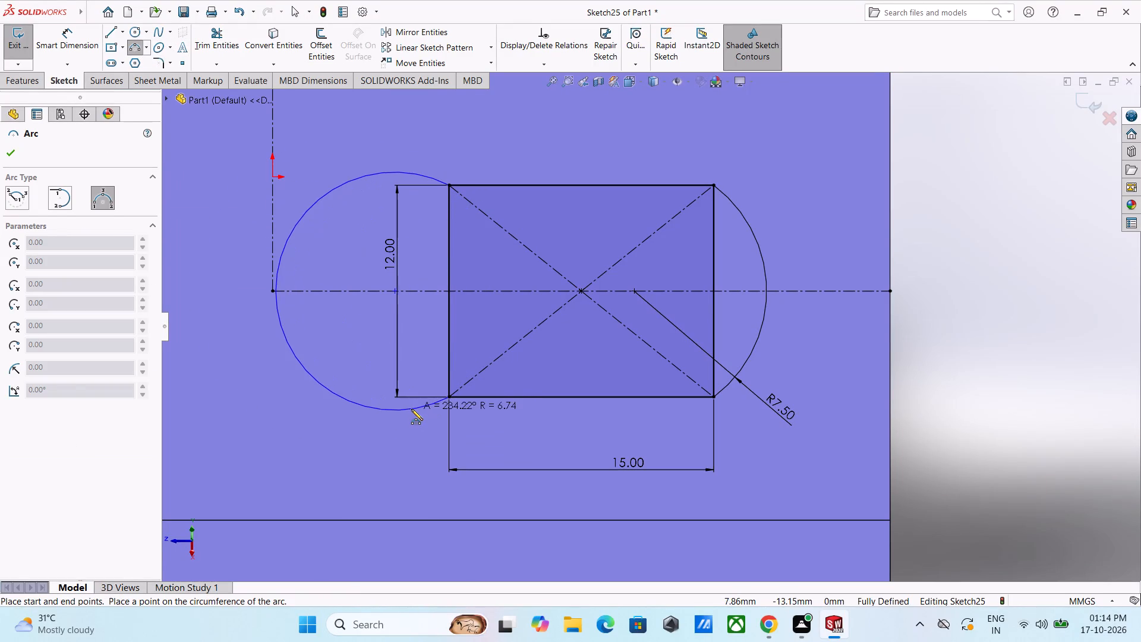
{"action": "key", "text": "Escape"}
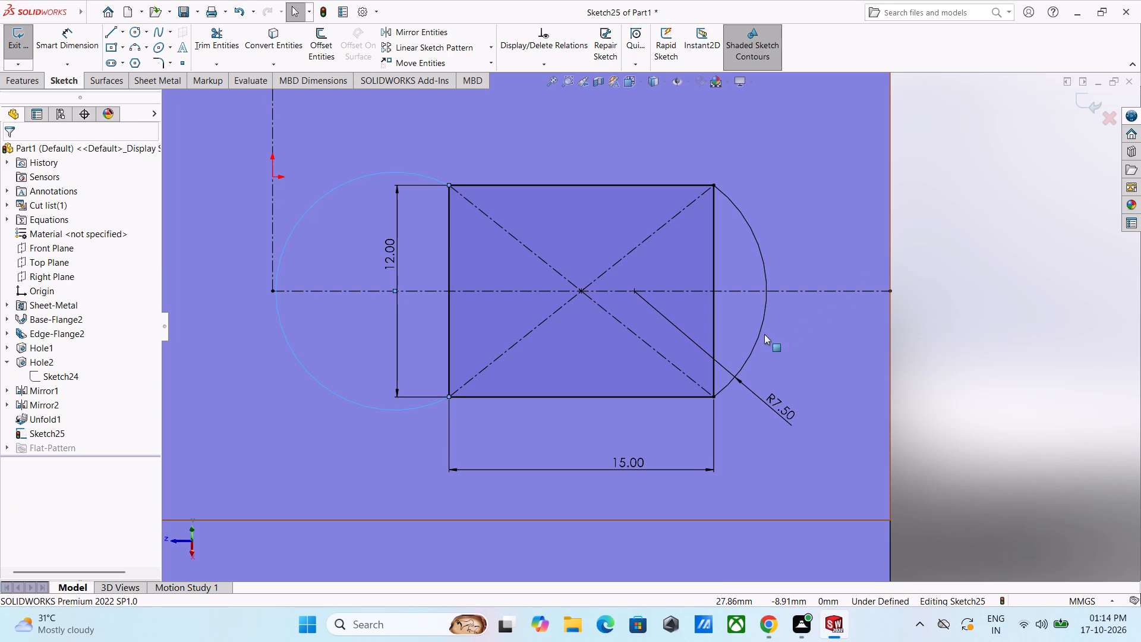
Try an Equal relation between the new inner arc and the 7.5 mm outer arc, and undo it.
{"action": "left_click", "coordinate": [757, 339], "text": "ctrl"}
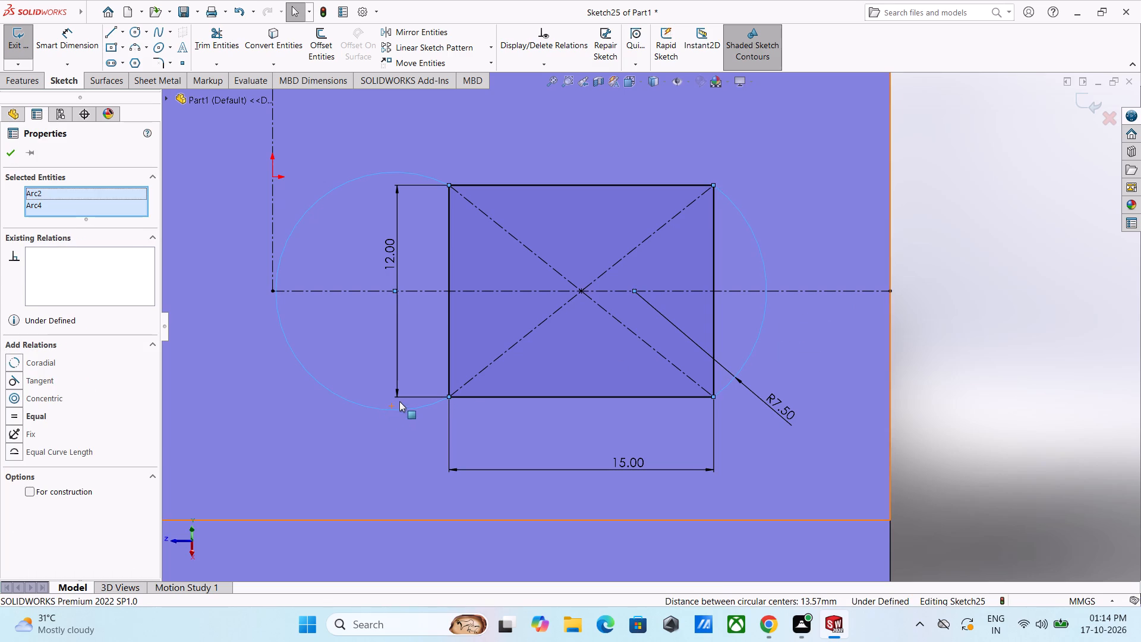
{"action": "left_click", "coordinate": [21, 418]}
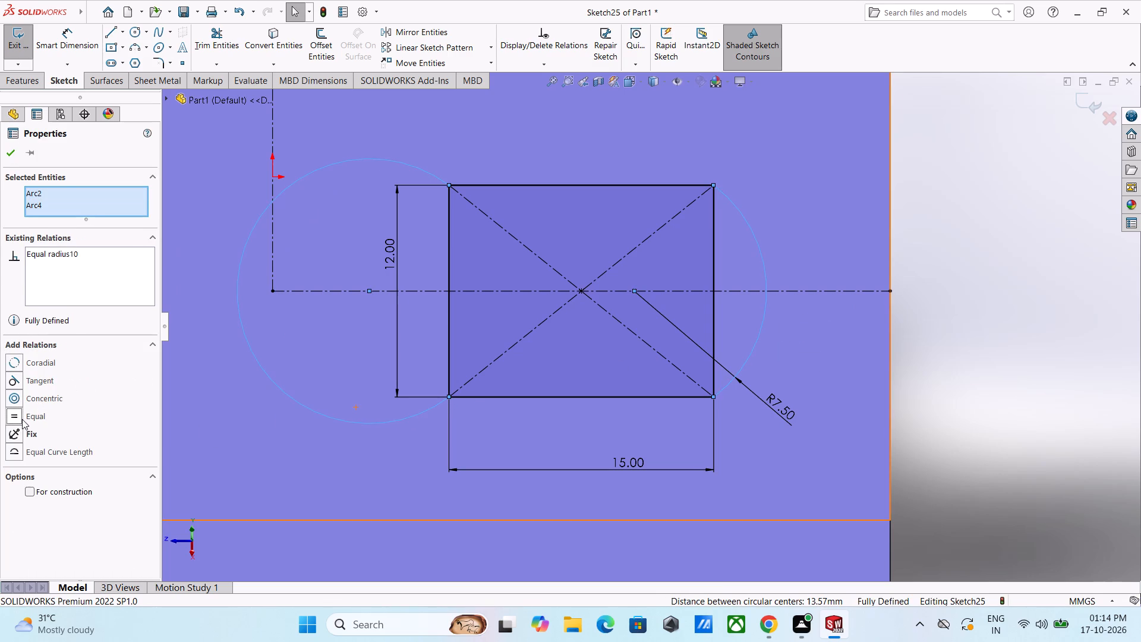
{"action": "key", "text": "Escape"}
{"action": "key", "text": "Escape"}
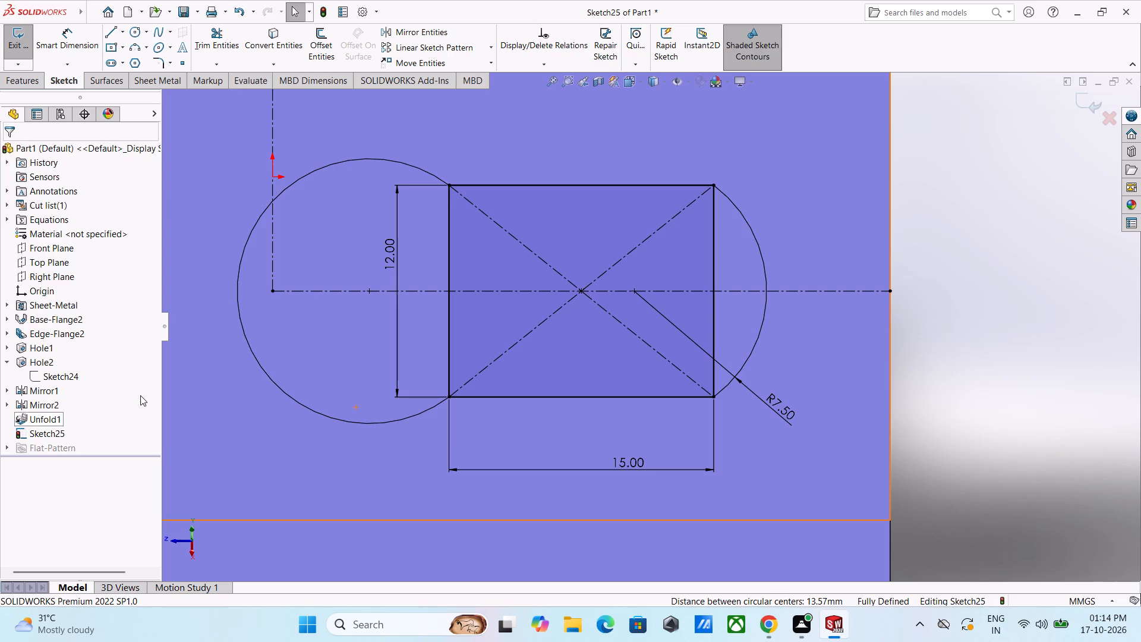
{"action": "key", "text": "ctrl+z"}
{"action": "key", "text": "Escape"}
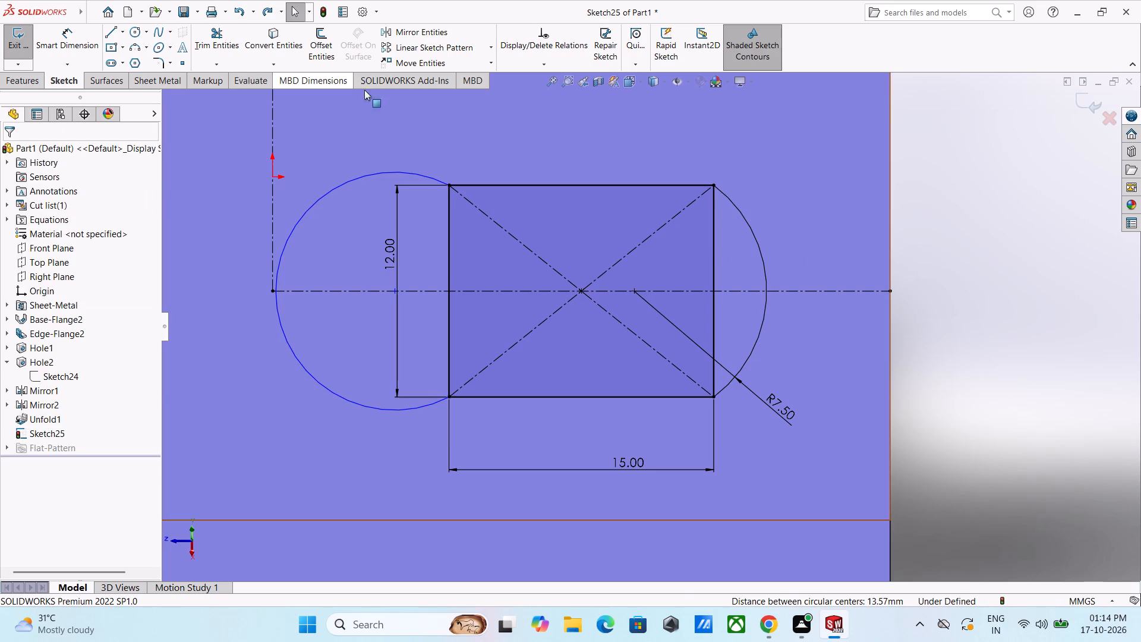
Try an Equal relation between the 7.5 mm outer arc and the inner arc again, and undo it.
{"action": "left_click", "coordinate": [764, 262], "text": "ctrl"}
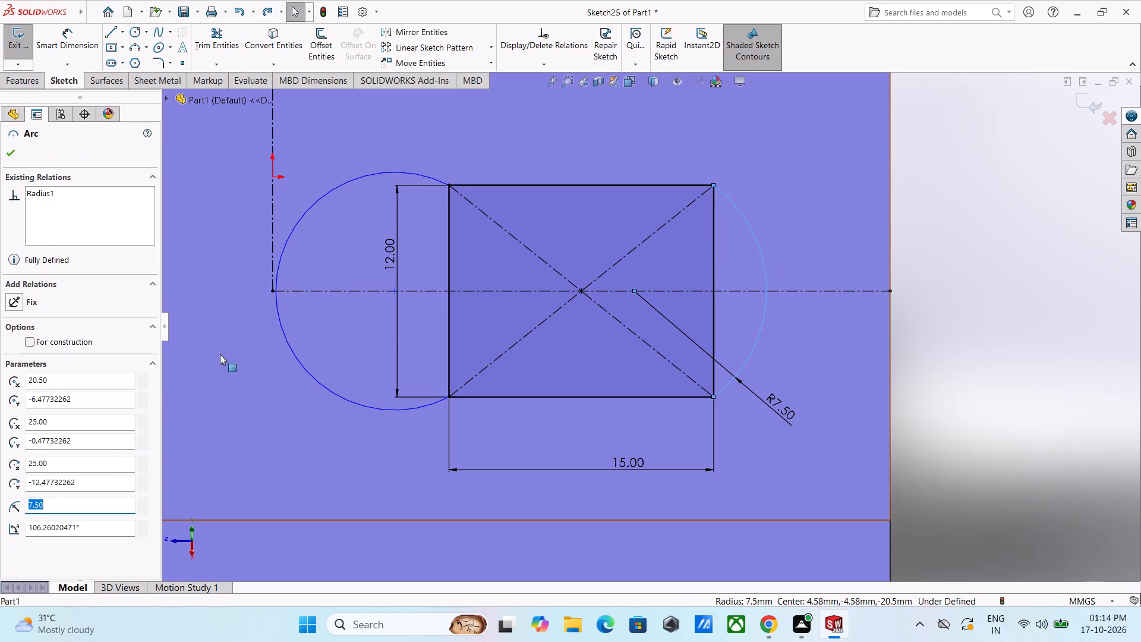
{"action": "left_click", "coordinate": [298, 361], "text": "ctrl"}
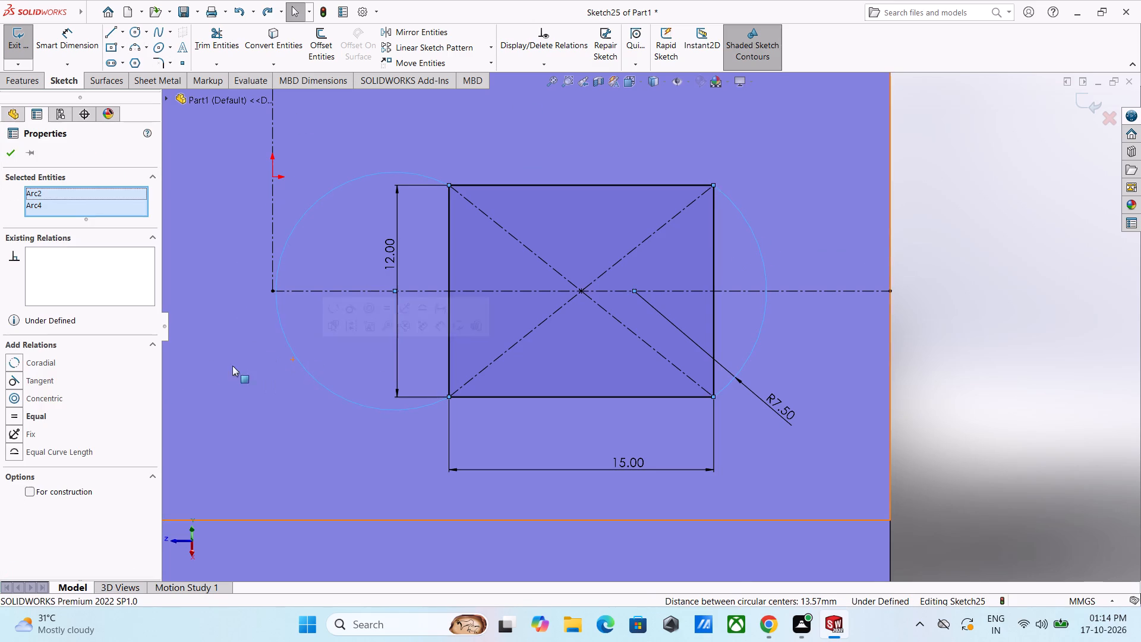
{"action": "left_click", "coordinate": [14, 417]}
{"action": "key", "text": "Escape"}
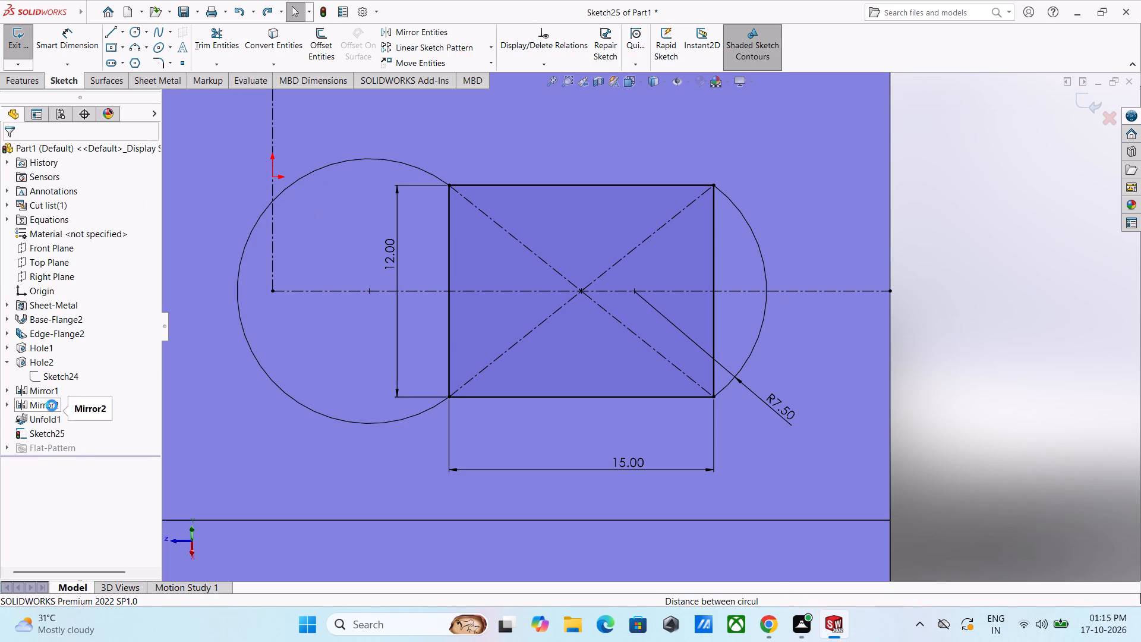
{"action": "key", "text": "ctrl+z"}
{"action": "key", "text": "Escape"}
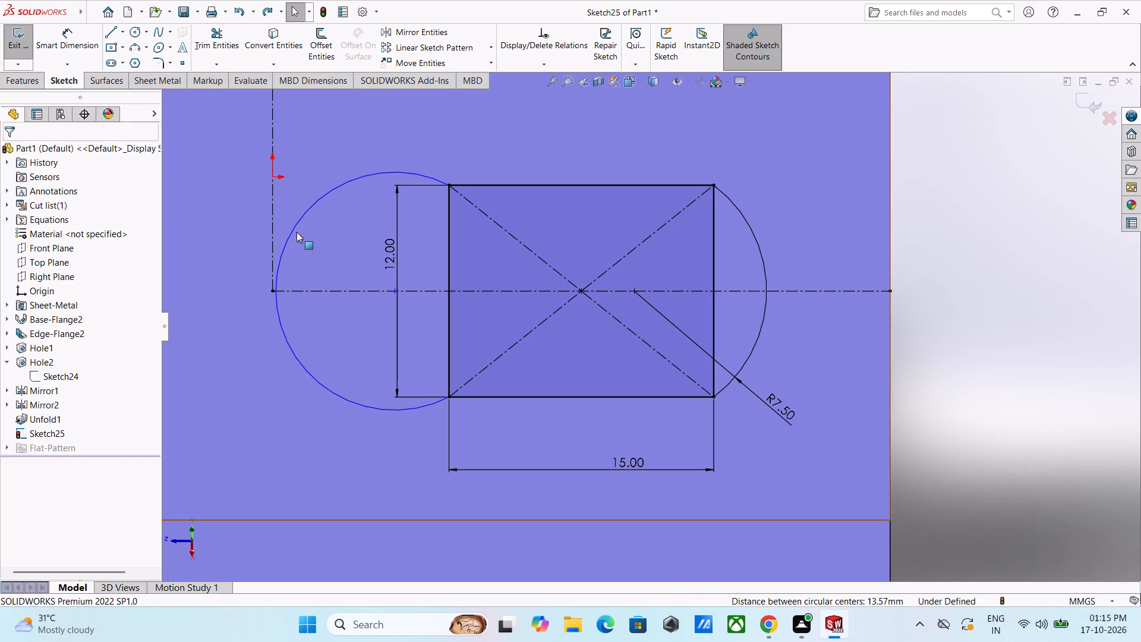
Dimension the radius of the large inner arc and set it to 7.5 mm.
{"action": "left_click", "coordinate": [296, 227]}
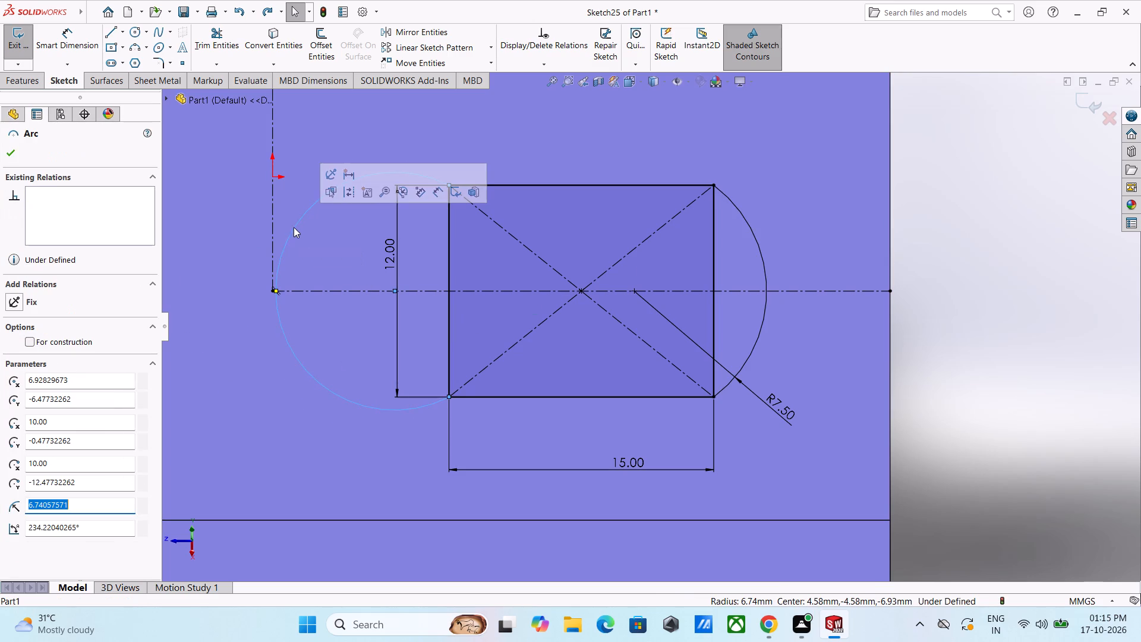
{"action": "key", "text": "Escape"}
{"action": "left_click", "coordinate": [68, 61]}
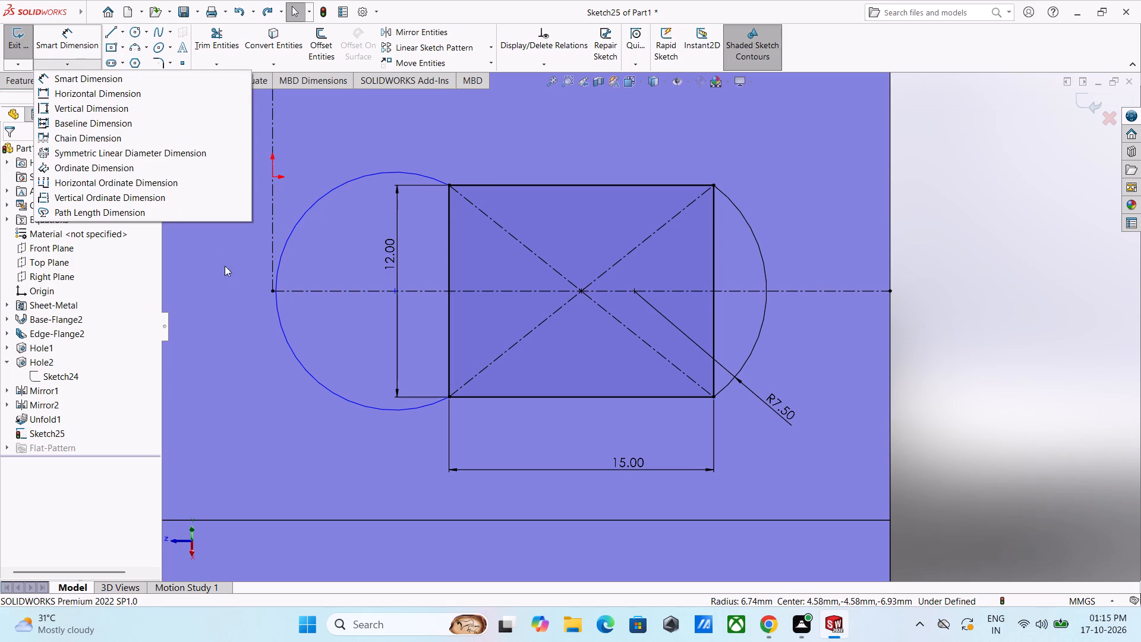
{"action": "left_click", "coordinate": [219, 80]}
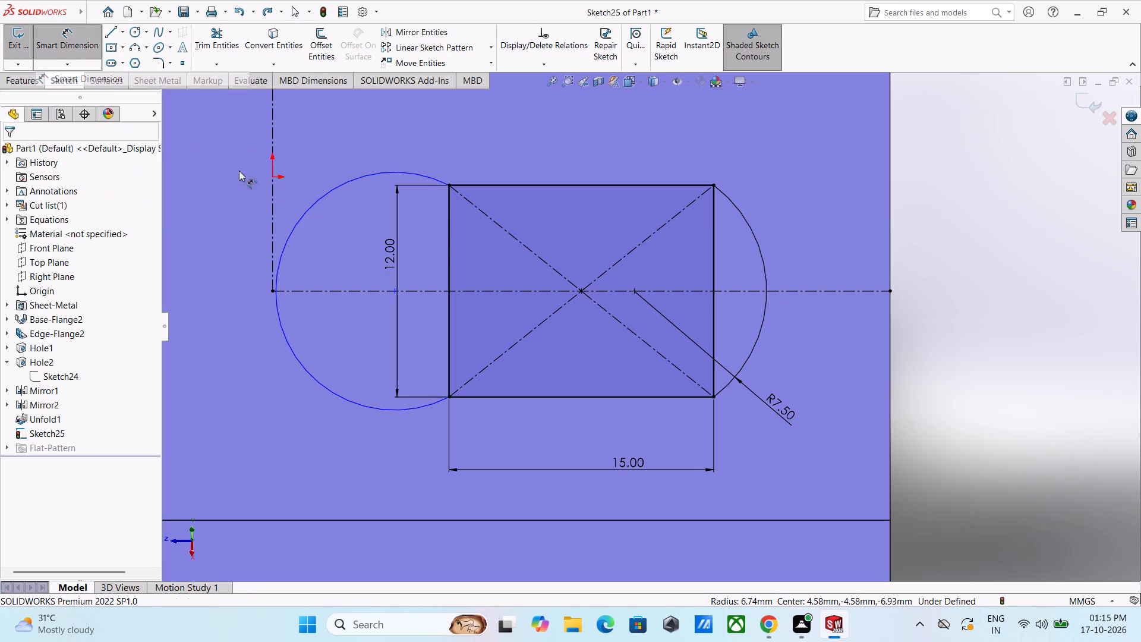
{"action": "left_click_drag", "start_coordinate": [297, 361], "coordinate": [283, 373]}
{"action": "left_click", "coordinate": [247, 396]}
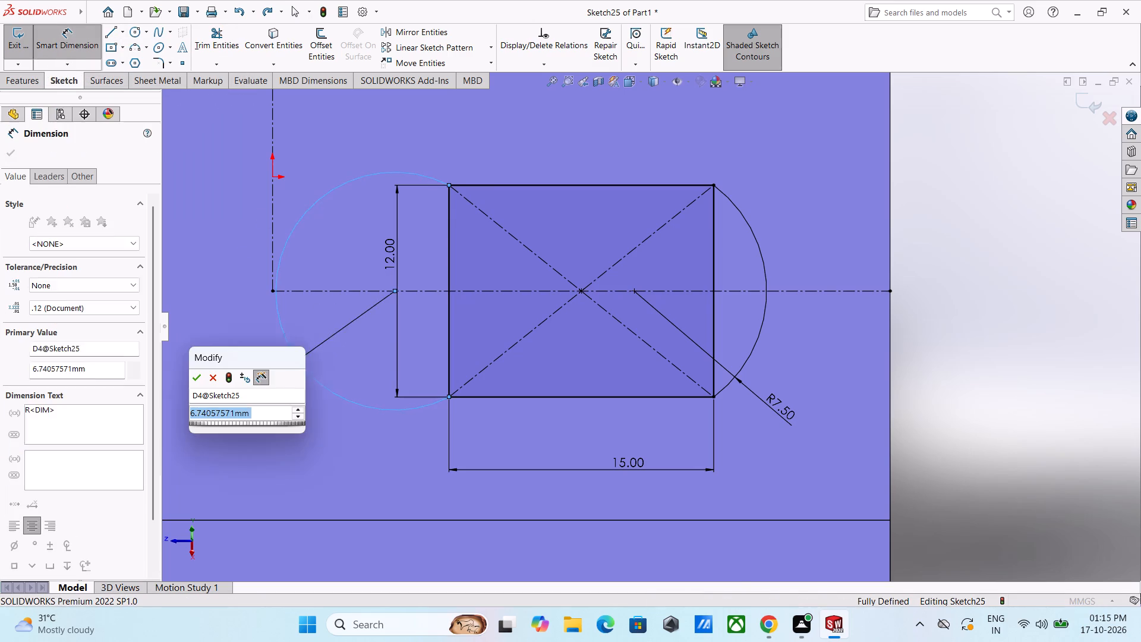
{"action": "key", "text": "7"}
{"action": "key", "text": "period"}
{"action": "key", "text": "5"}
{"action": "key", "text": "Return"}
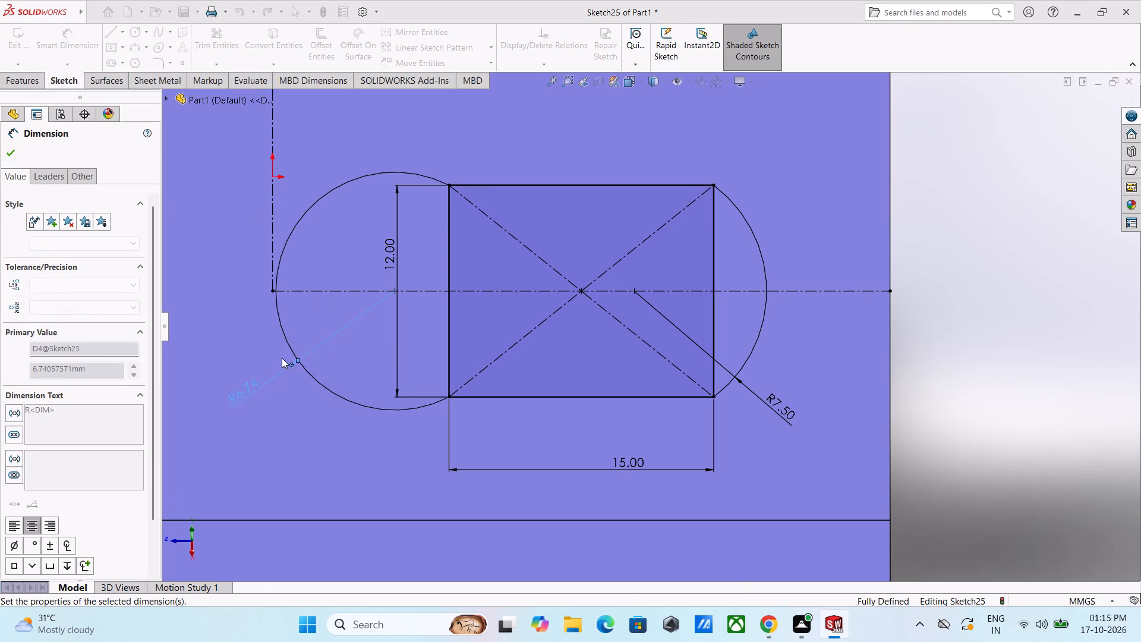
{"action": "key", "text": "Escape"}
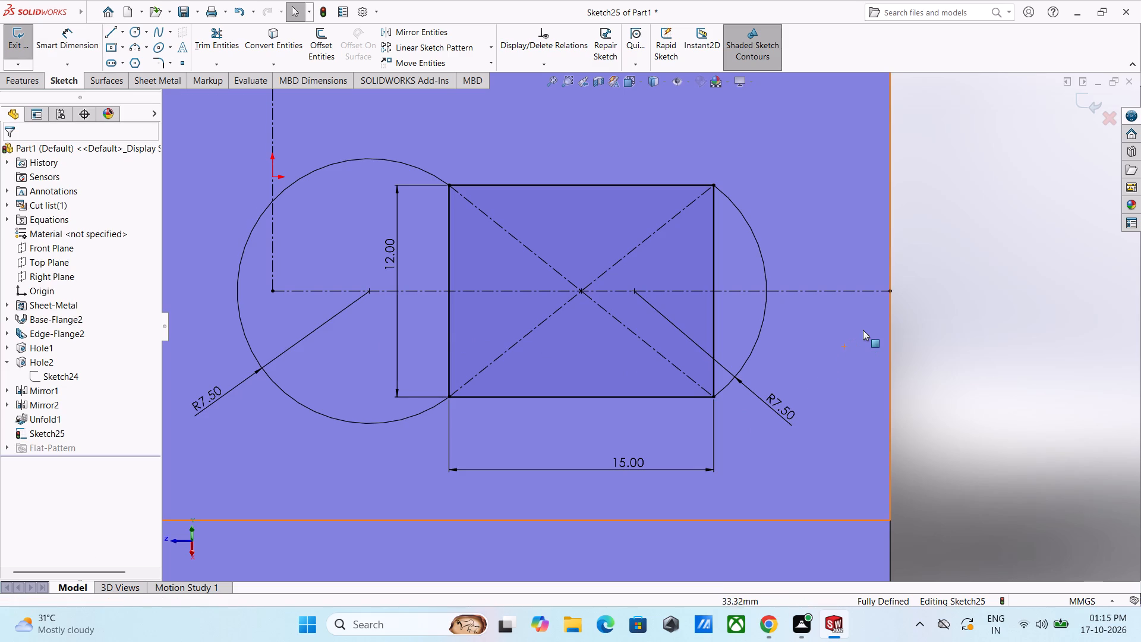
Undo the inner arc's radius dimension and the drawing of the inner arc itself.
{"action": "key", "text": "ctrl+z"}
{"action": "key", "text": "ctrl+z"}
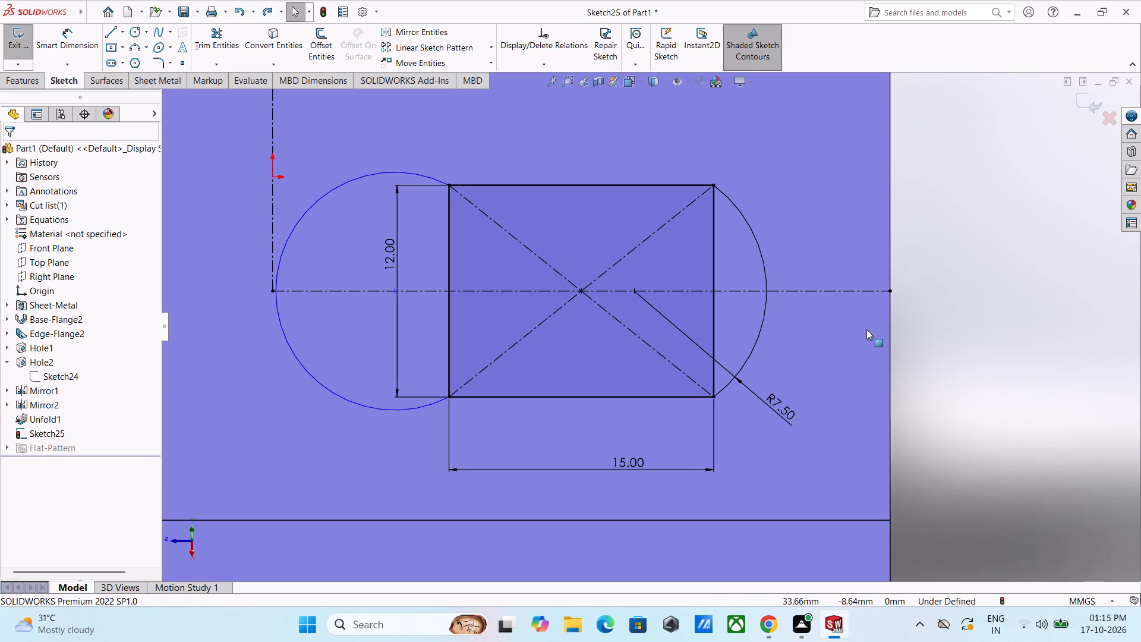
{"action": "key", "text": "ctrl+z"}
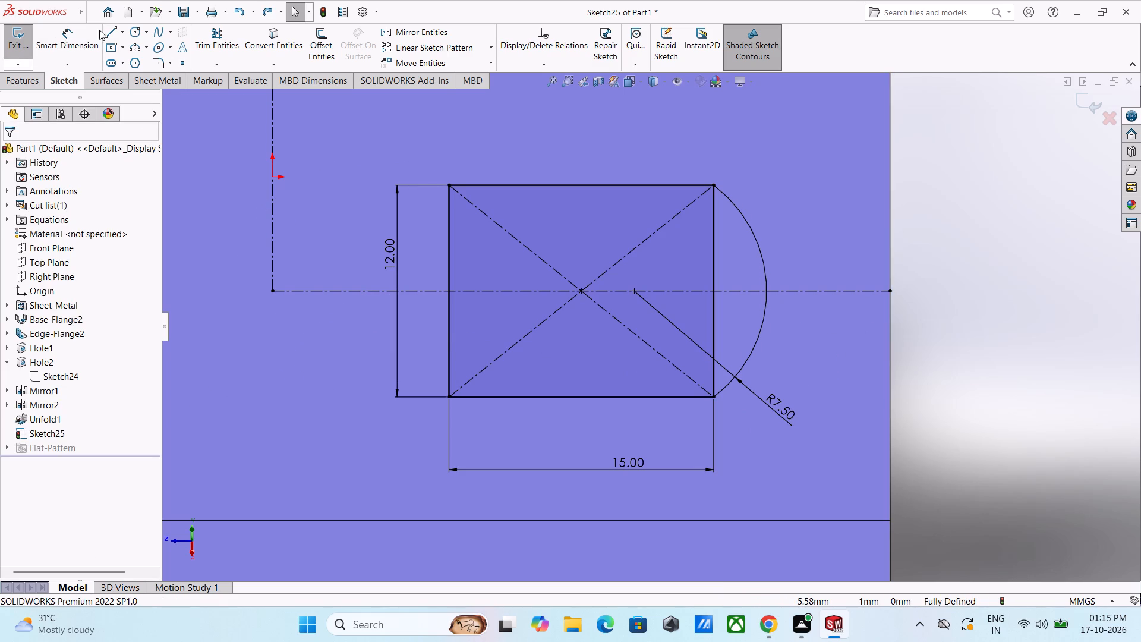
Sketch a shallower three-point arc of about 6.45 mm radius bulging outward between the corners of the rectangle's inner vertical side.
{"action": "left_click", "coordinate": [131, 46]}
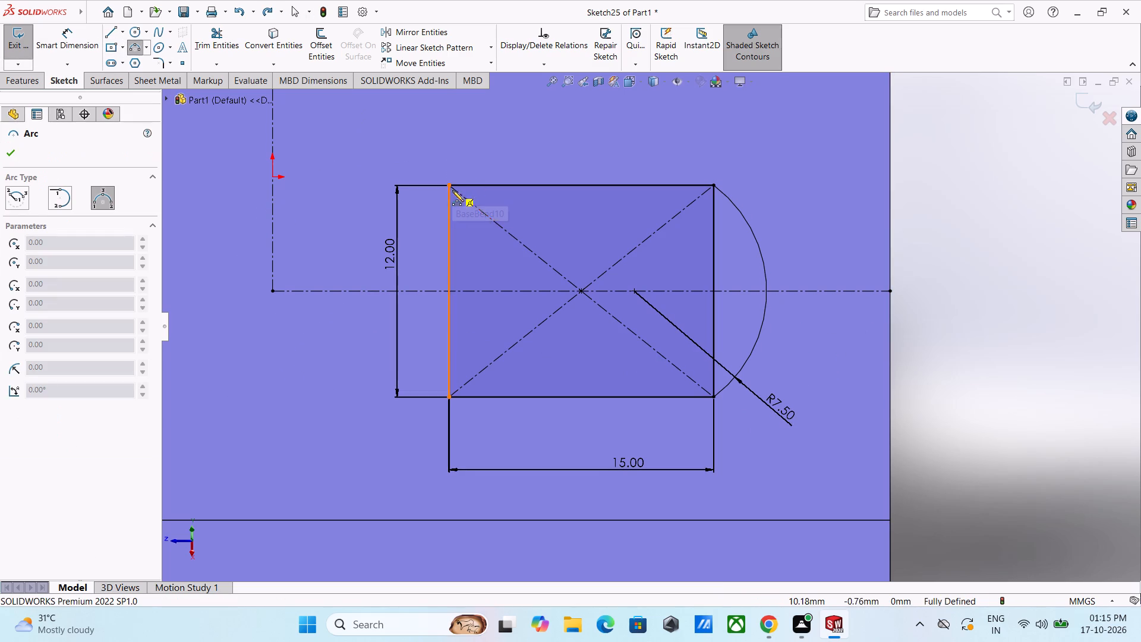
{"action": "left_click", "coordinate": [449, 186]}
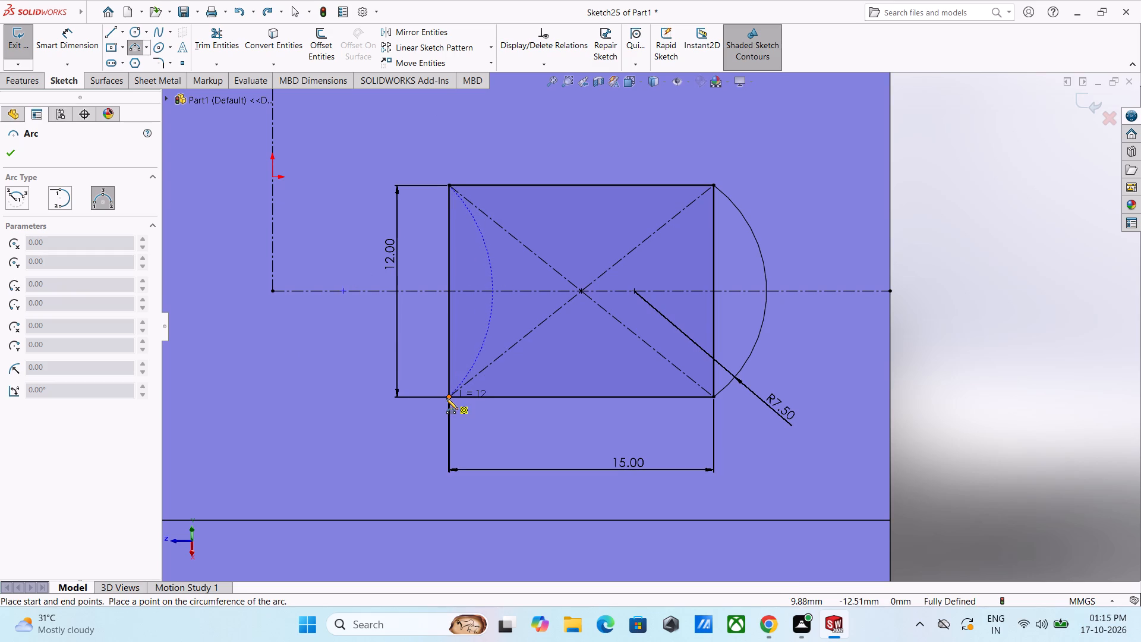
{"action": "left_click", "coordinate": [446, 399]}
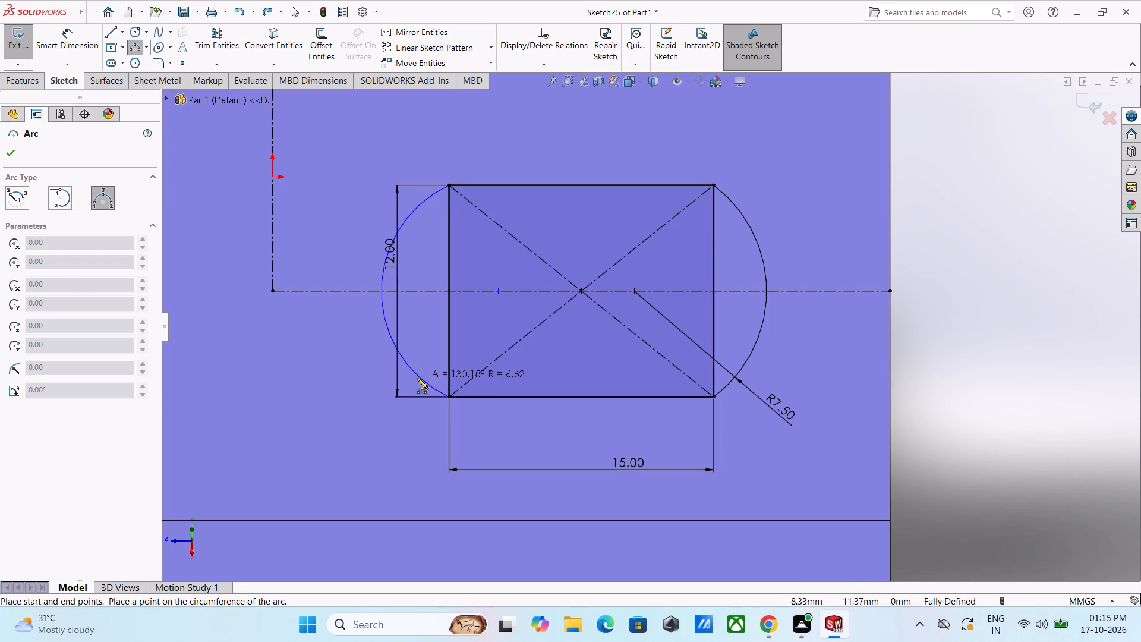
{"action": "left_click", "coordinate": [417, 378]}
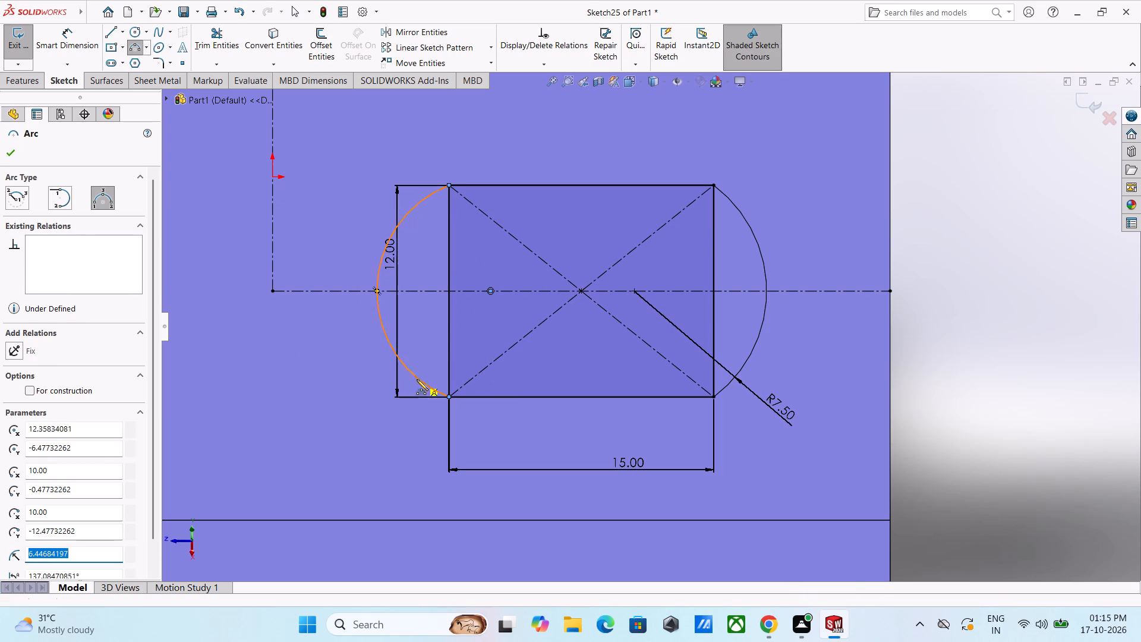
{"action": "key", "text": "Escape"}
Dimension the new inner arc's radius and set it to 7.5 mm.
{"action": "left_click", "coordinate": [86, 37]}
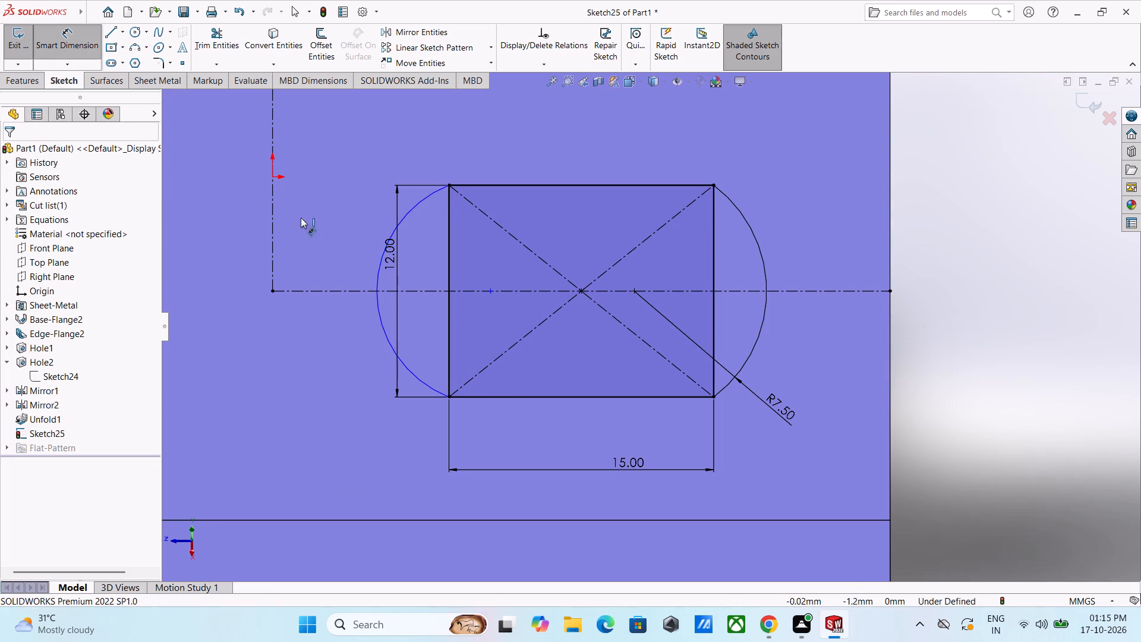
{"action": "left_click", "coordinate": [386, 335]}
{"action": "left_click", "coordinate": [327, 357]}
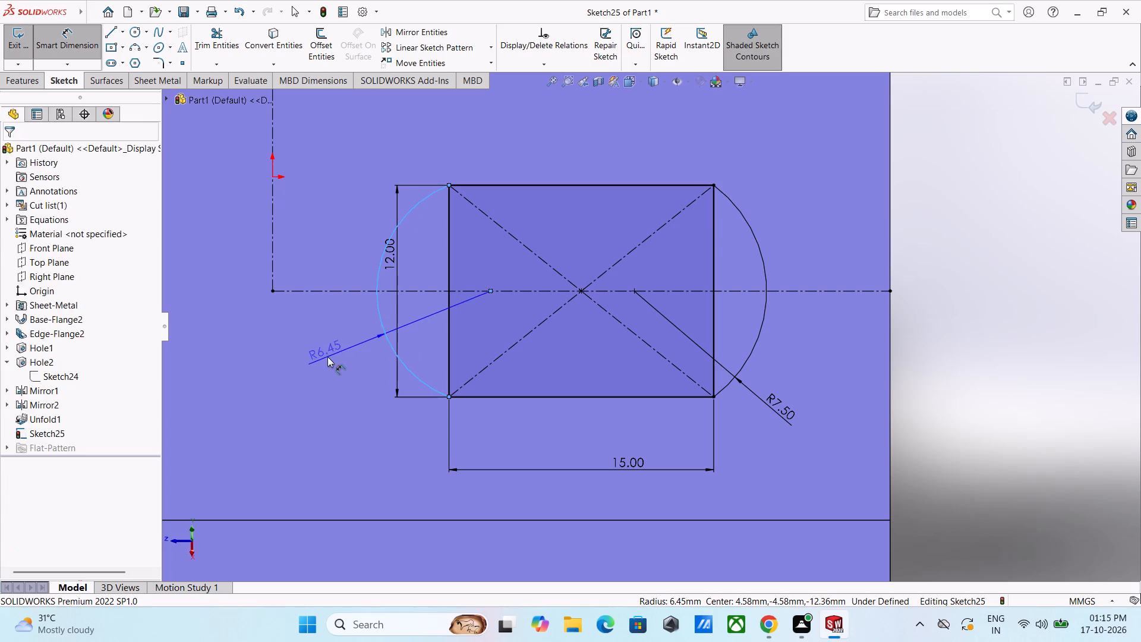
{"action": "type", "text": "7.5"}
{"action": "key", "text": "Return"}
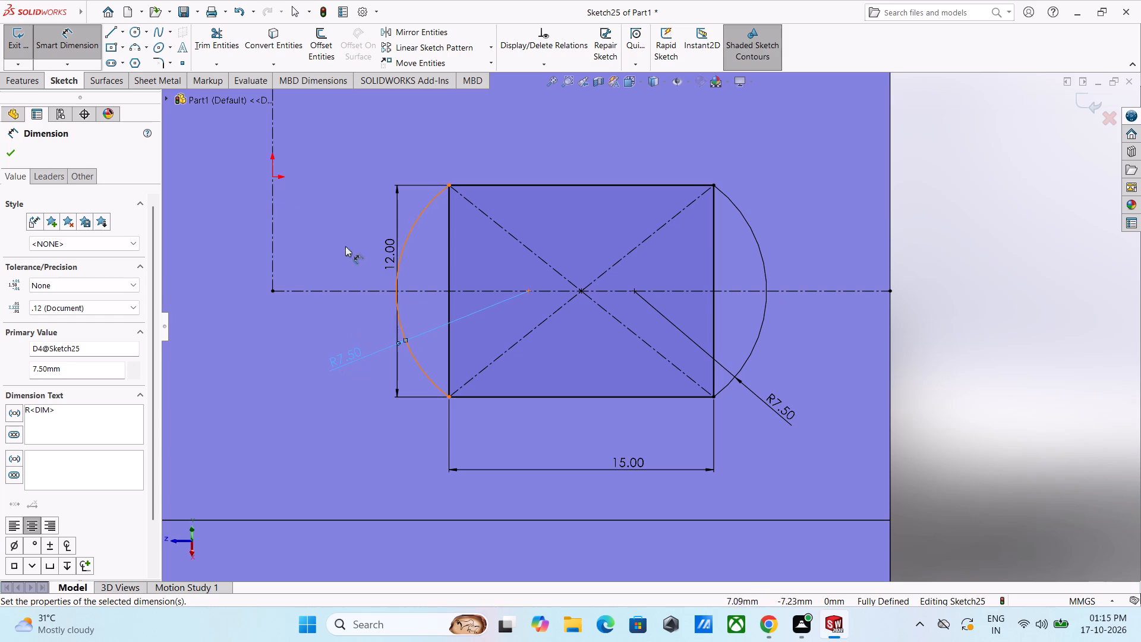
{"action": "left_click", "coordinate": [8, 153]}
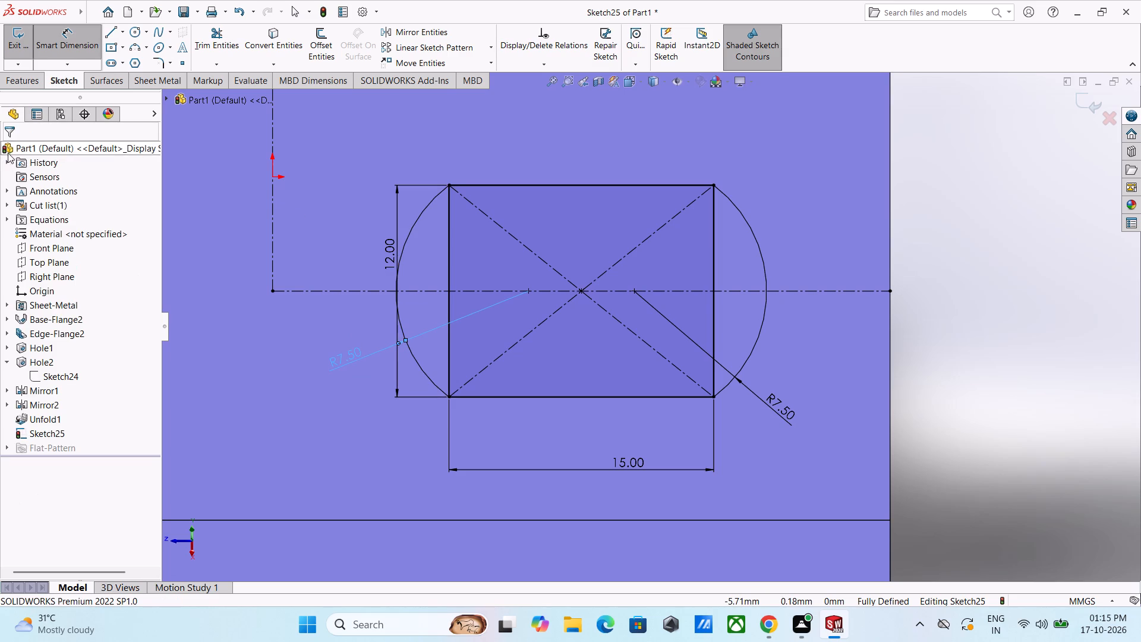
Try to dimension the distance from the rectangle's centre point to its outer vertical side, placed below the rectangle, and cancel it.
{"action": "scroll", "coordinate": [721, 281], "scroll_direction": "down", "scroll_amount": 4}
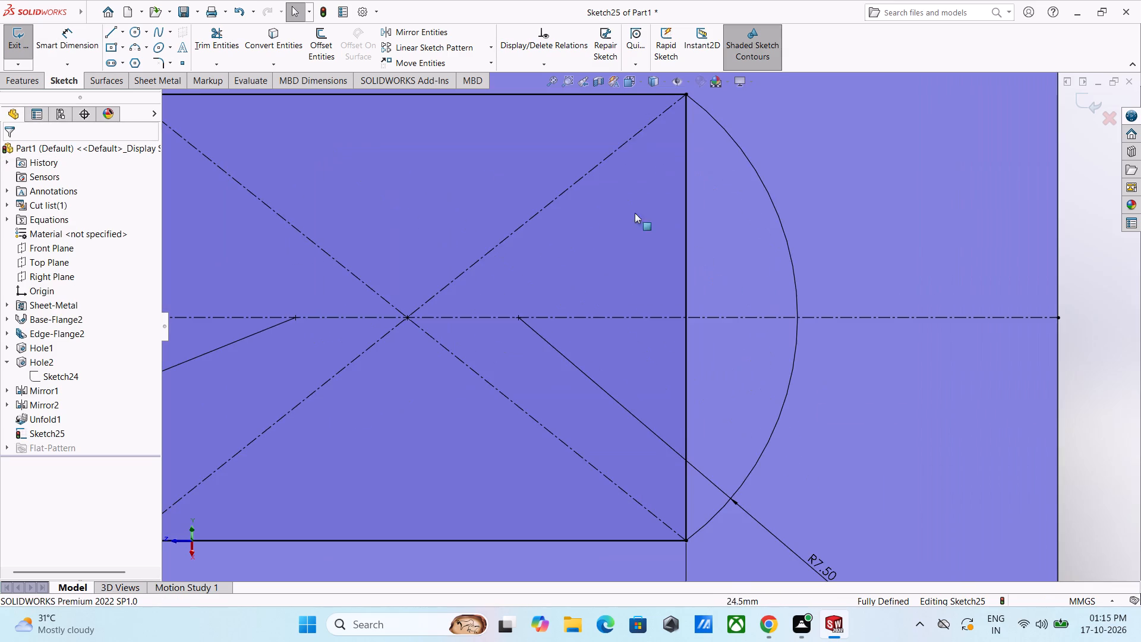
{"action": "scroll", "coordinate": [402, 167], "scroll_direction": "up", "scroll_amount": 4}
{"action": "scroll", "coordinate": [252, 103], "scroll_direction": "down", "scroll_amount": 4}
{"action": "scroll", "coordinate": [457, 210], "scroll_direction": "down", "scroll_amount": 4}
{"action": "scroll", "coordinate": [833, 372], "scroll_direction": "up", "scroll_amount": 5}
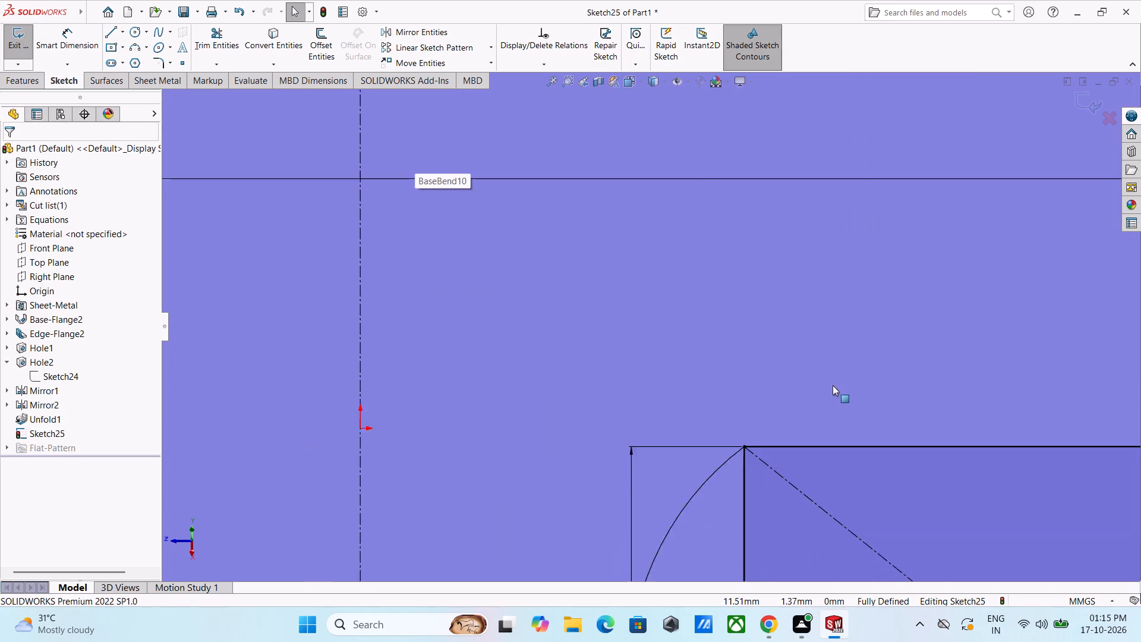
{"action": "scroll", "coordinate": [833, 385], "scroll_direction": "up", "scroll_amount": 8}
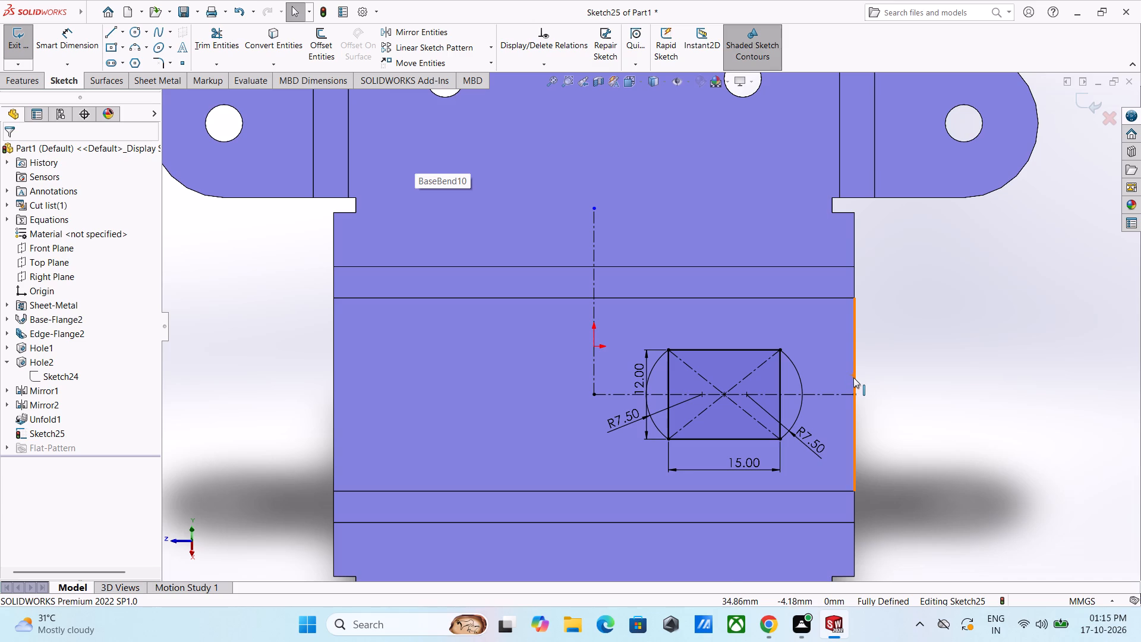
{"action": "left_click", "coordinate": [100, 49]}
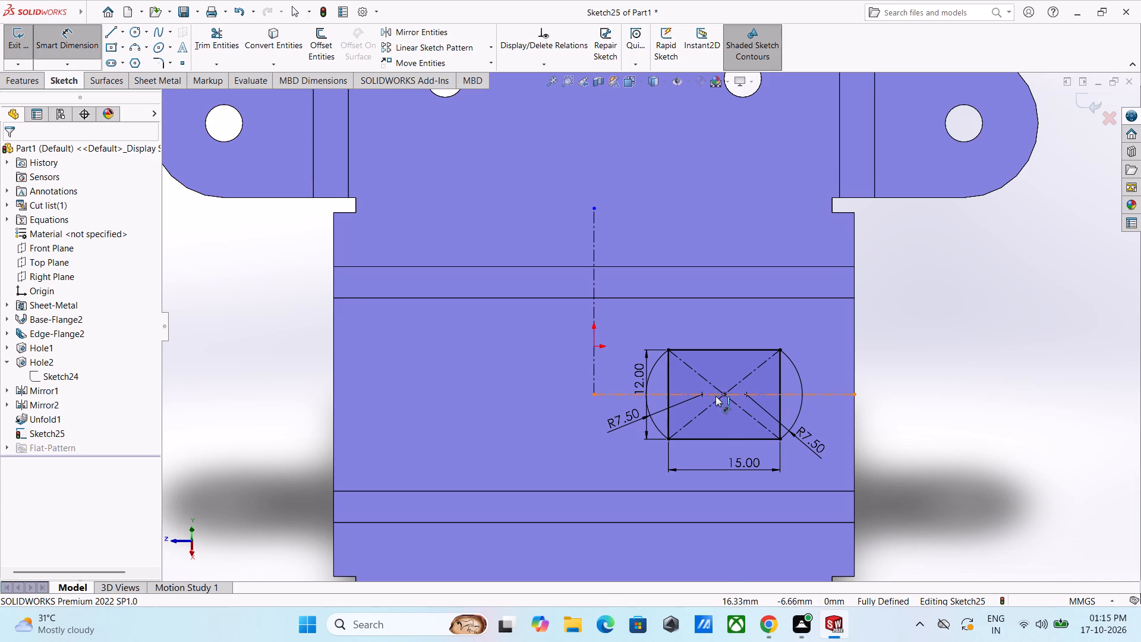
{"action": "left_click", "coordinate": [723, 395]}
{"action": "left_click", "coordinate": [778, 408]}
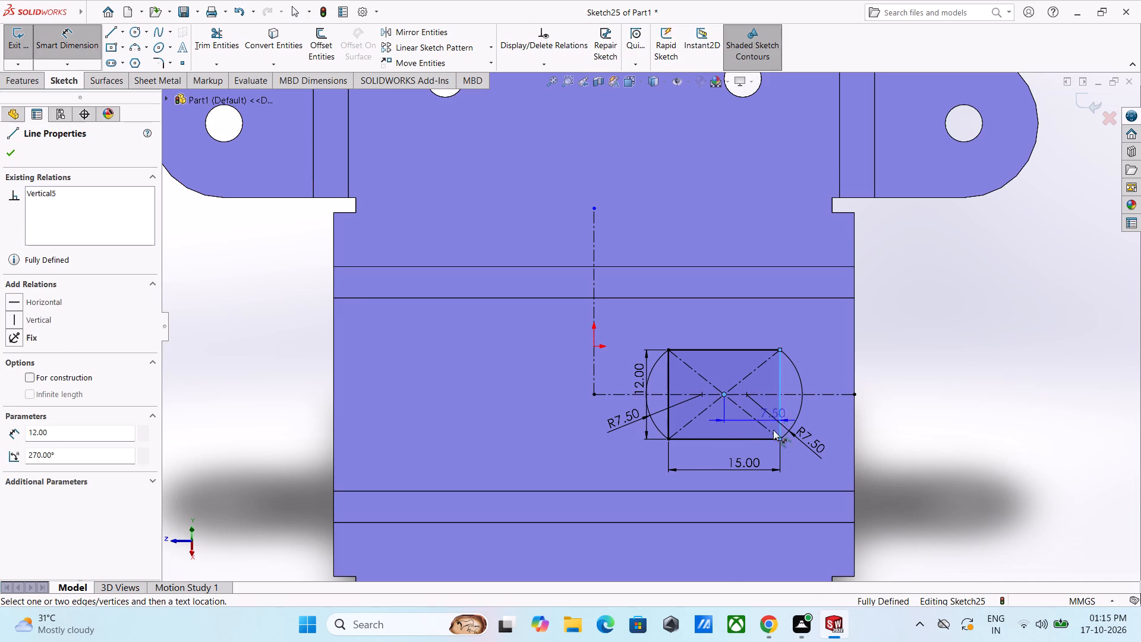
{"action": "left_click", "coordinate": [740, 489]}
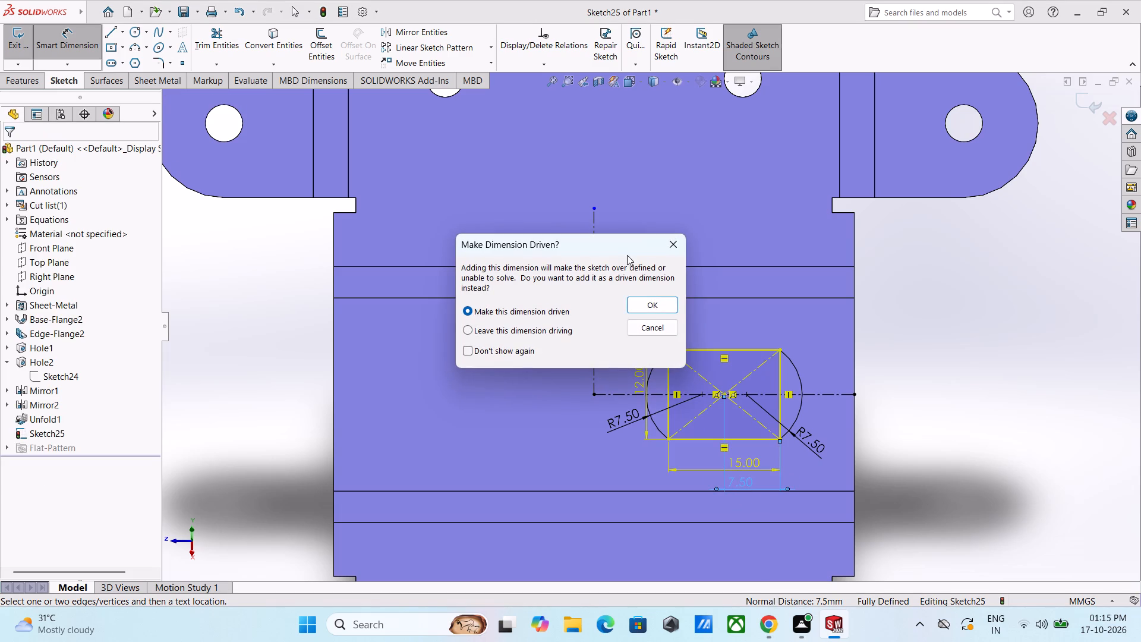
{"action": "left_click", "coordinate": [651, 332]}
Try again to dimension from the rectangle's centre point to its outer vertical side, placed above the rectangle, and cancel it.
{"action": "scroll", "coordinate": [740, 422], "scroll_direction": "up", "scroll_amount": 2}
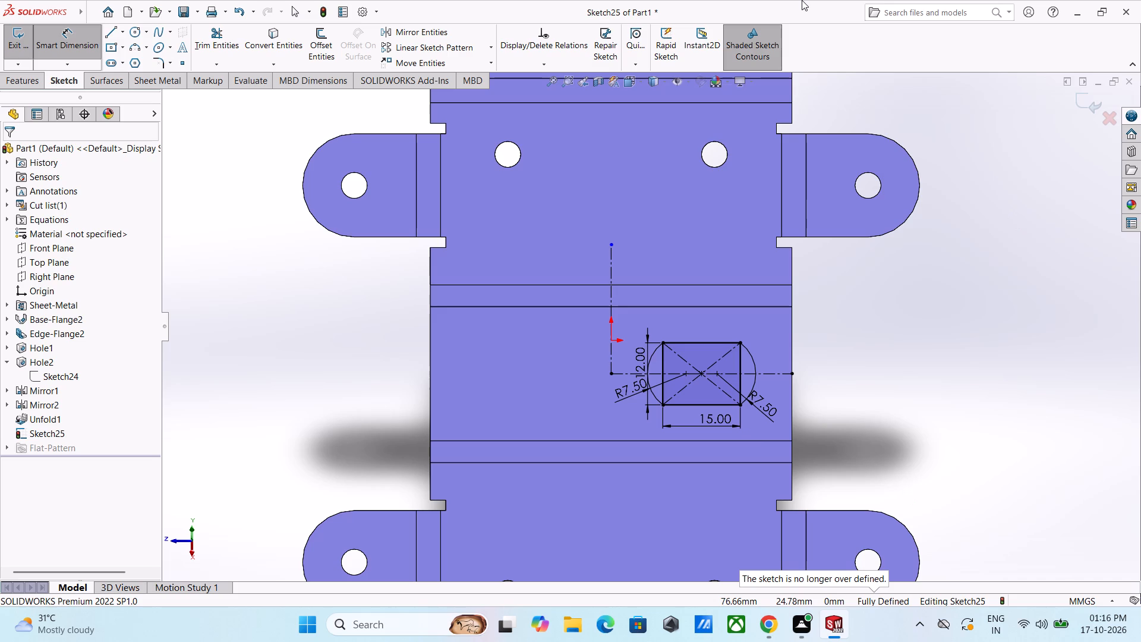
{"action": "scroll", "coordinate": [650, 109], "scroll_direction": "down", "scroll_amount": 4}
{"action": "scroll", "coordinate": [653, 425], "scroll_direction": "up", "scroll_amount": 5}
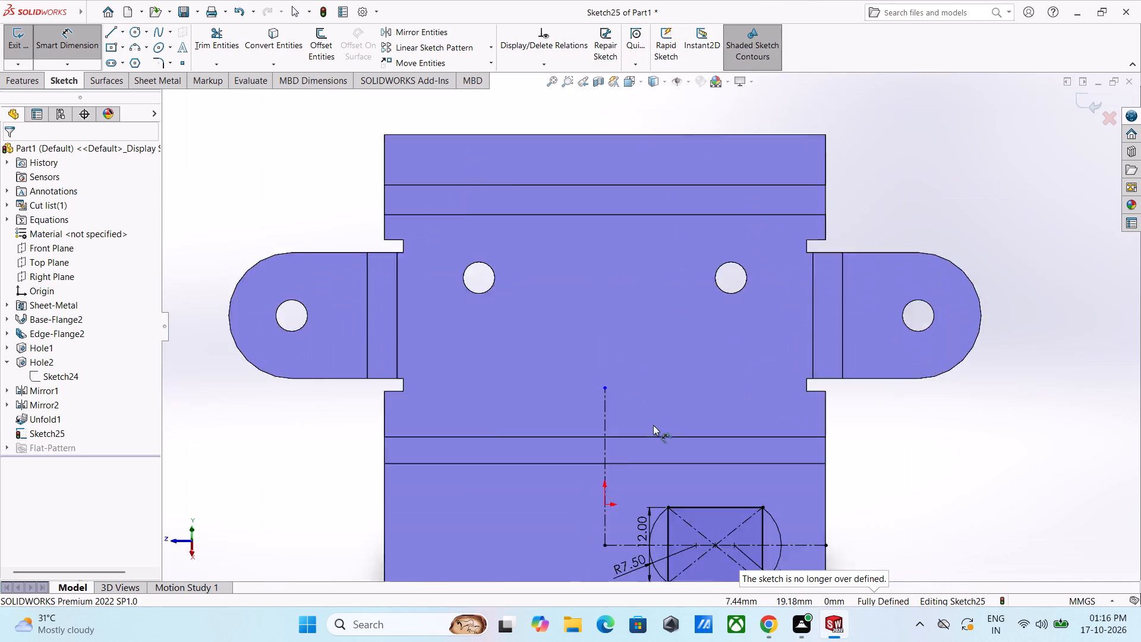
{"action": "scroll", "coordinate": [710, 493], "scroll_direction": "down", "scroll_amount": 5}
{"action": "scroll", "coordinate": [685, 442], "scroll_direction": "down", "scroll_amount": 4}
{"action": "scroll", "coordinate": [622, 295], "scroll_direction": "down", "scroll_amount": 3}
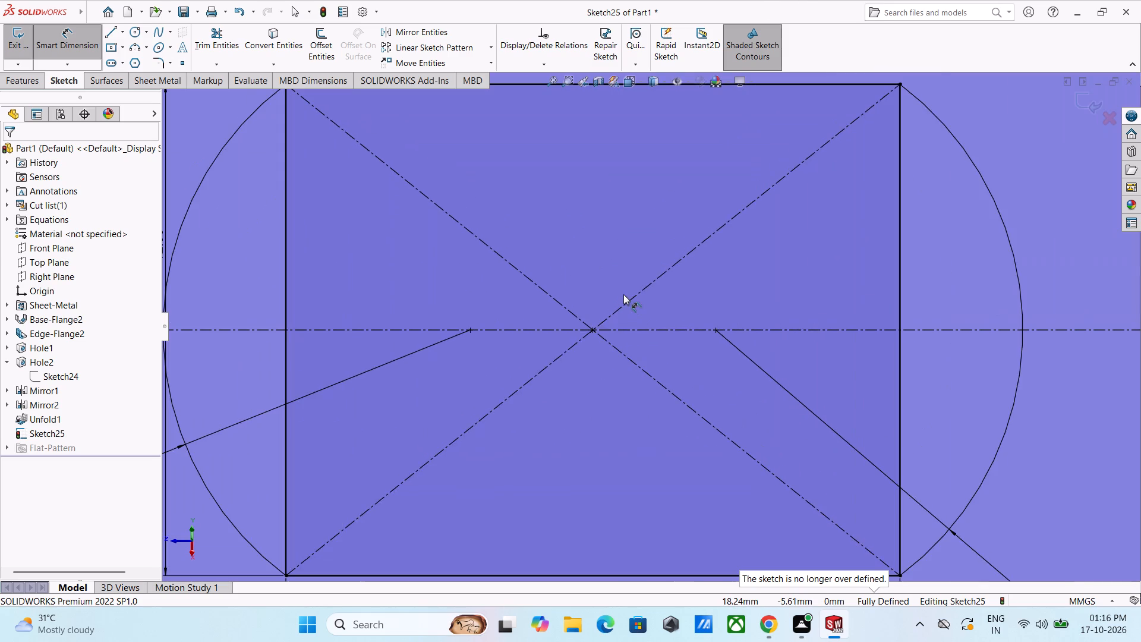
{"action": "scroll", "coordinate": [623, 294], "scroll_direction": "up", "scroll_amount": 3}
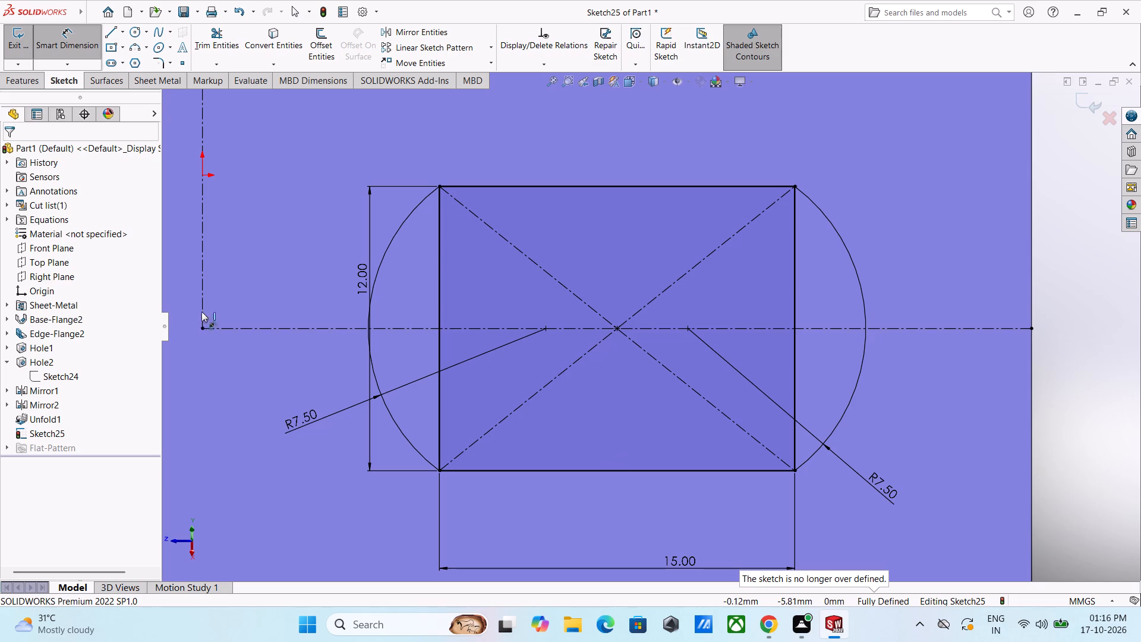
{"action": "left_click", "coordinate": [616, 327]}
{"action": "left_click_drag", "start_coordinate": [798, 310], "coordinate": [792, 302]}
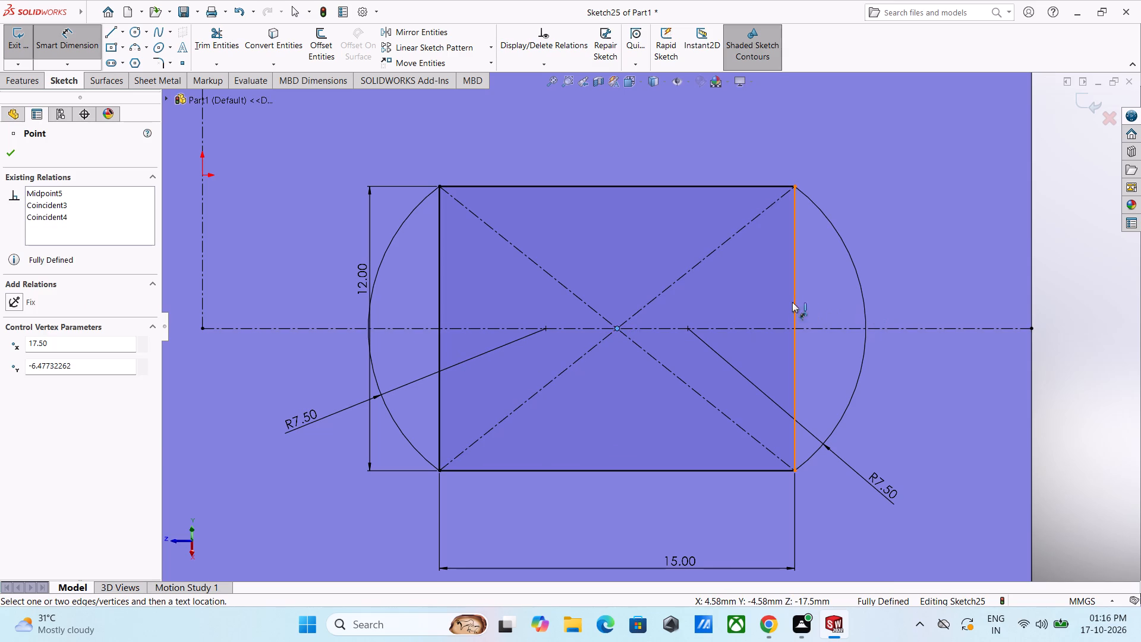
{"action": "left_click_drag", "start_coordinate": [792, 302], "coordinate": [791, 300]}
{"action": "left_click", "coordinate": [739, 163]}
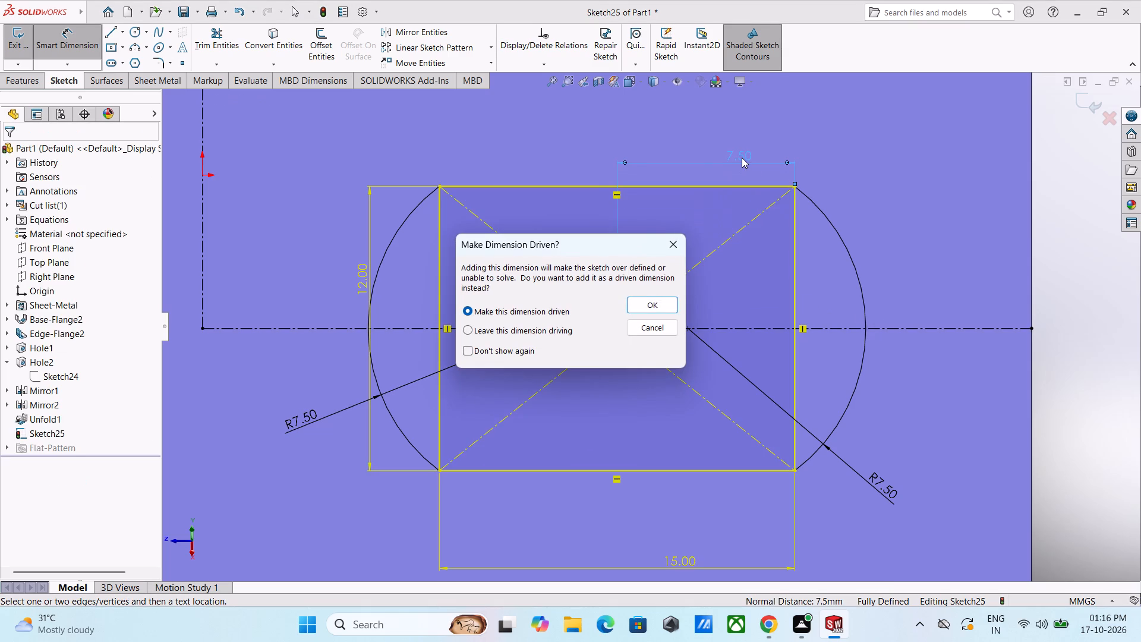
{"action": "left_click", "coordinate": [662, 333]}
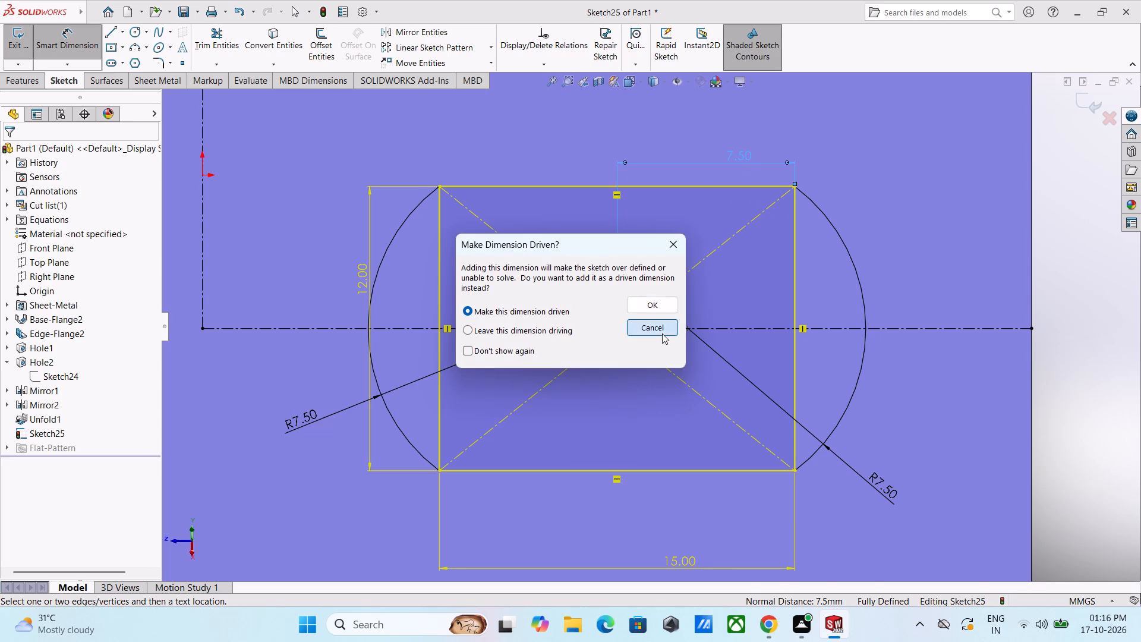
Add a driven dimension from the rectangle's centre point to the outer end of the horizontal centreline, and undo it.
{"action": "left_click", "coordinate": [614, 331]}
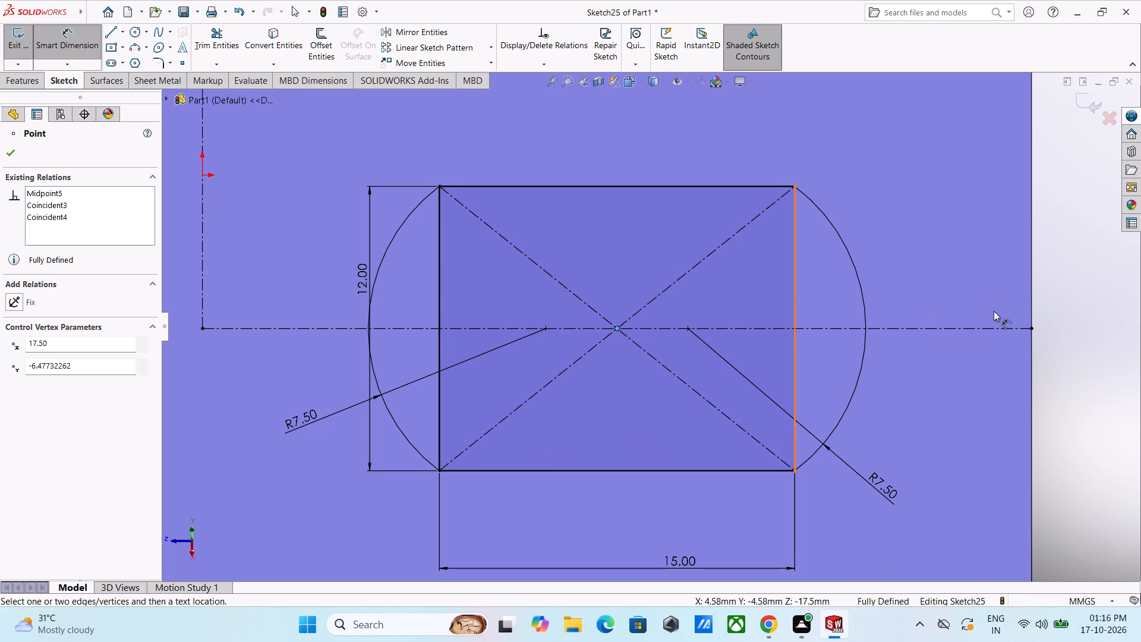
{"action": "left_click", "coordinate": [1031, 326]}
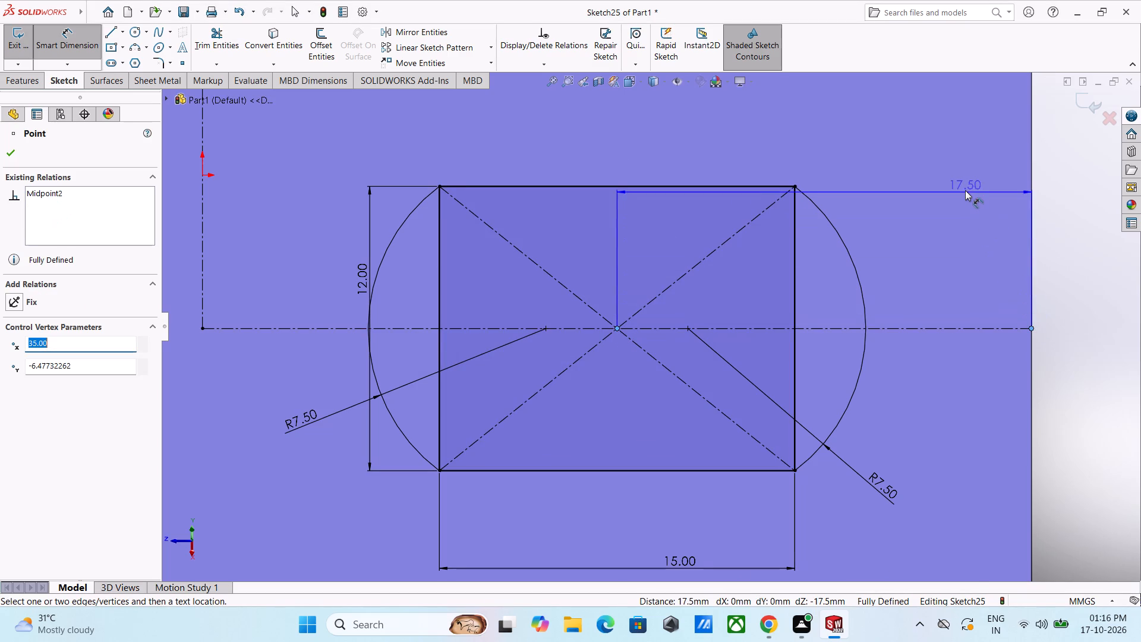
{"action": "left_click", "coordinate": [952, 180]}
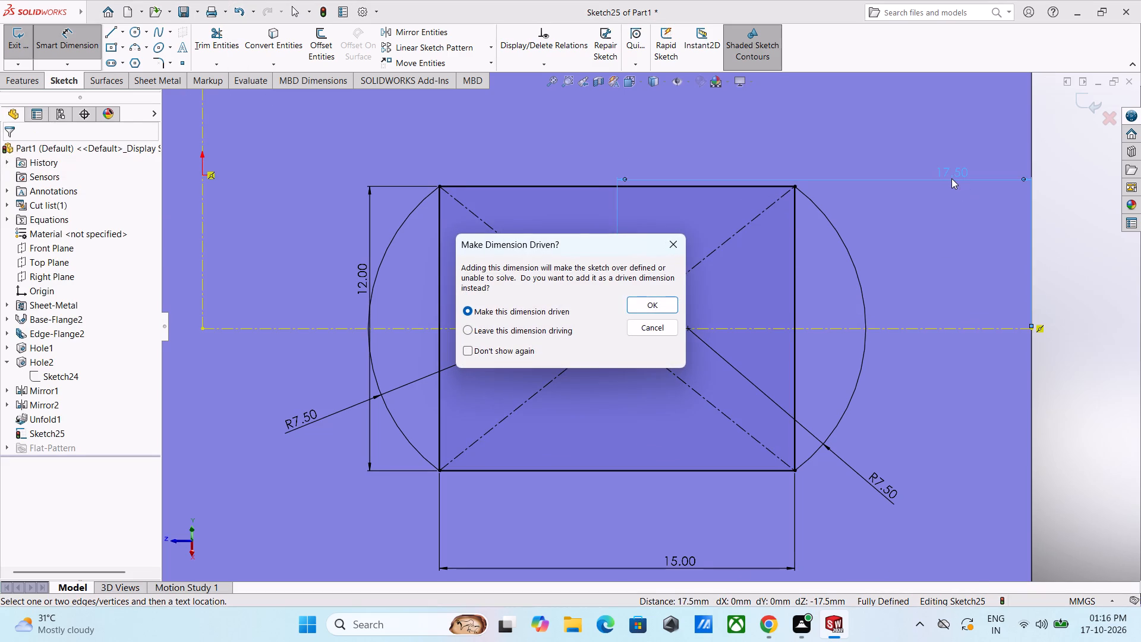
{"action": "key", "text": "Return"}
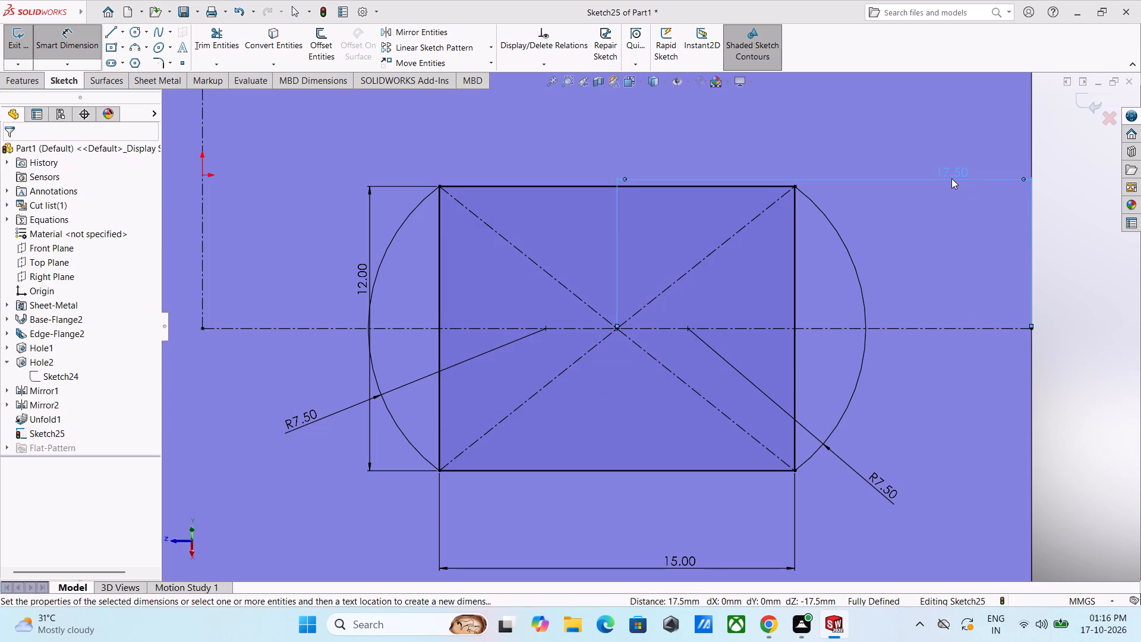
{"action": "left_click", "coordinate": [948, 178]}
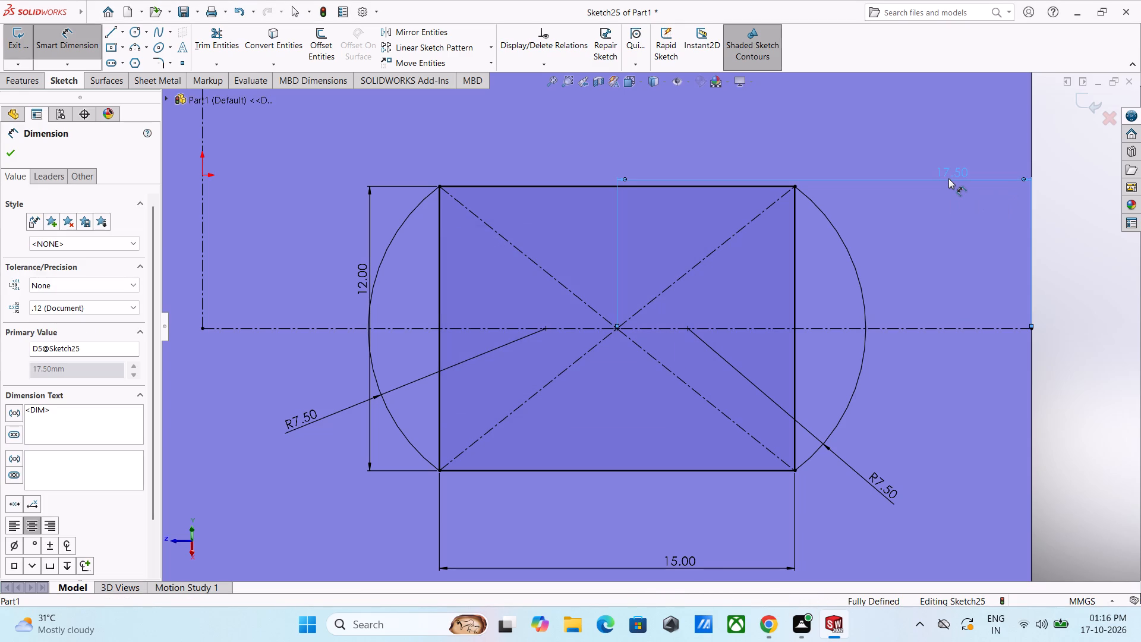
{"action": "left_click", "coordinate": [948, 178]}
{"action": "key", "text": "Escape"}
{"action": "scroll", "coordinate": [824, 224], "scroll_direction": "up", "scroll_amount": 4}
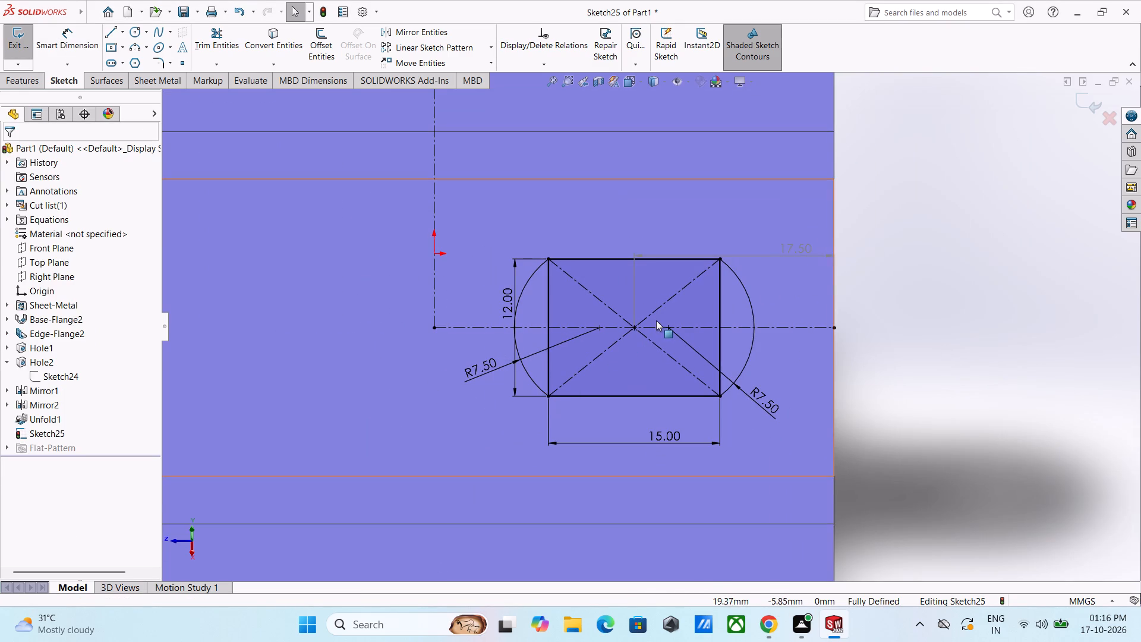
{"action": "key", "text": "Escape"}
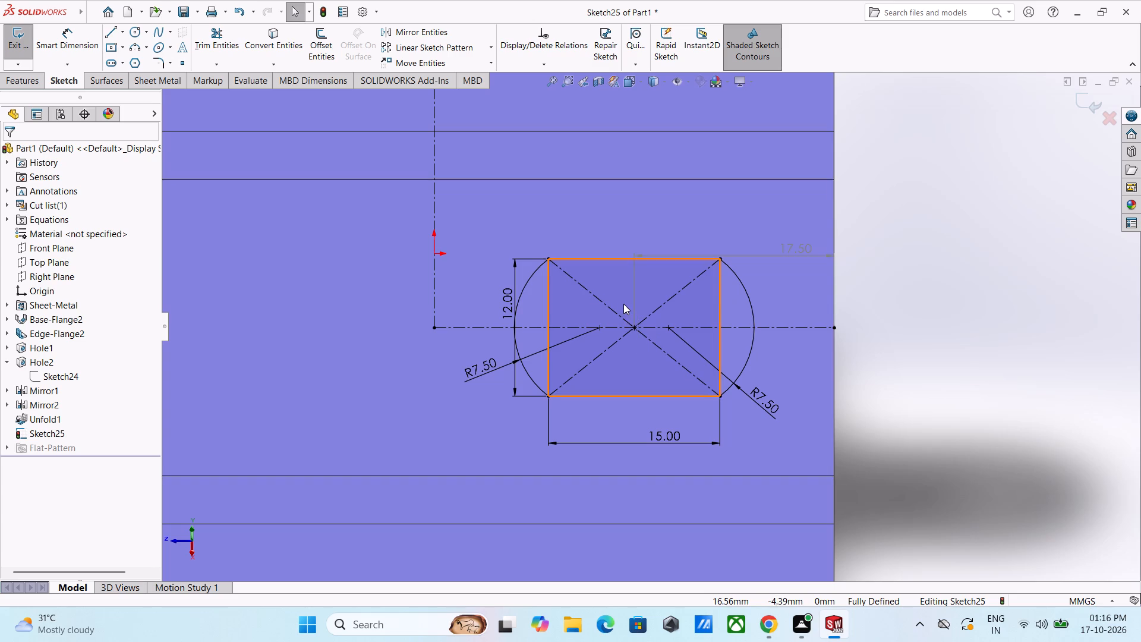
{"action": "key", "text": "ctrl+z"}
Delete the conflicting relation between the rectangle's centre point and a diagonal, and try moving the centre point.
{"action": "scroll", "coordinate": [613, 326], "scroll_direction": "down", "scroll_amount": 1}
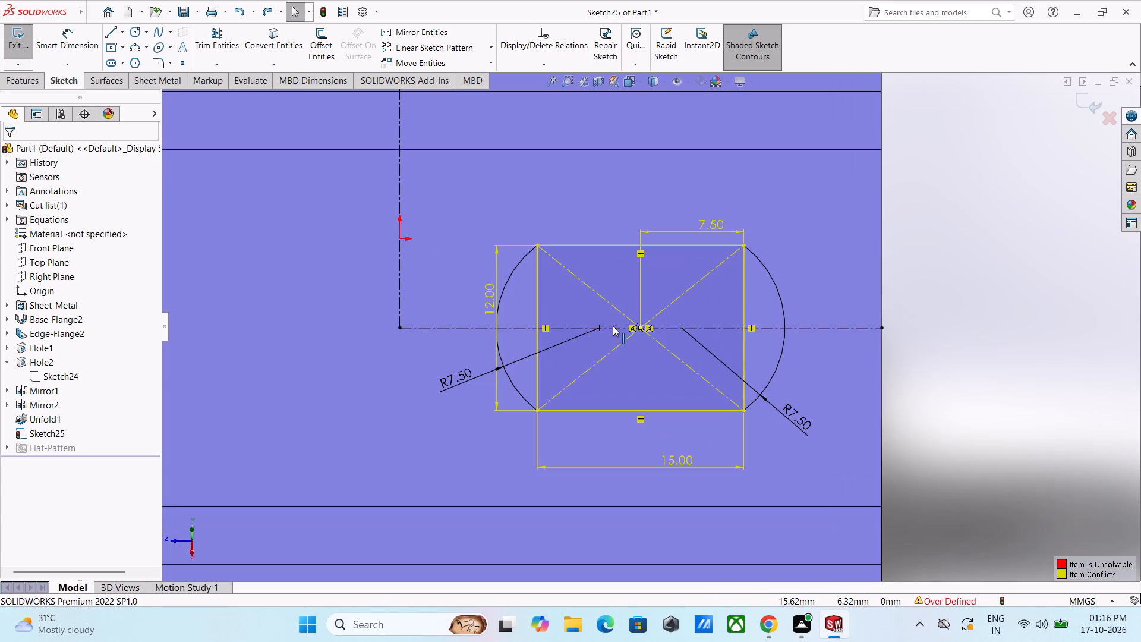
{"action": "key", "text": "Escape"}
{"action": "scroll", "coordinate": [628, 331], "scroll_direction": "down", "scroll_amount": 8}
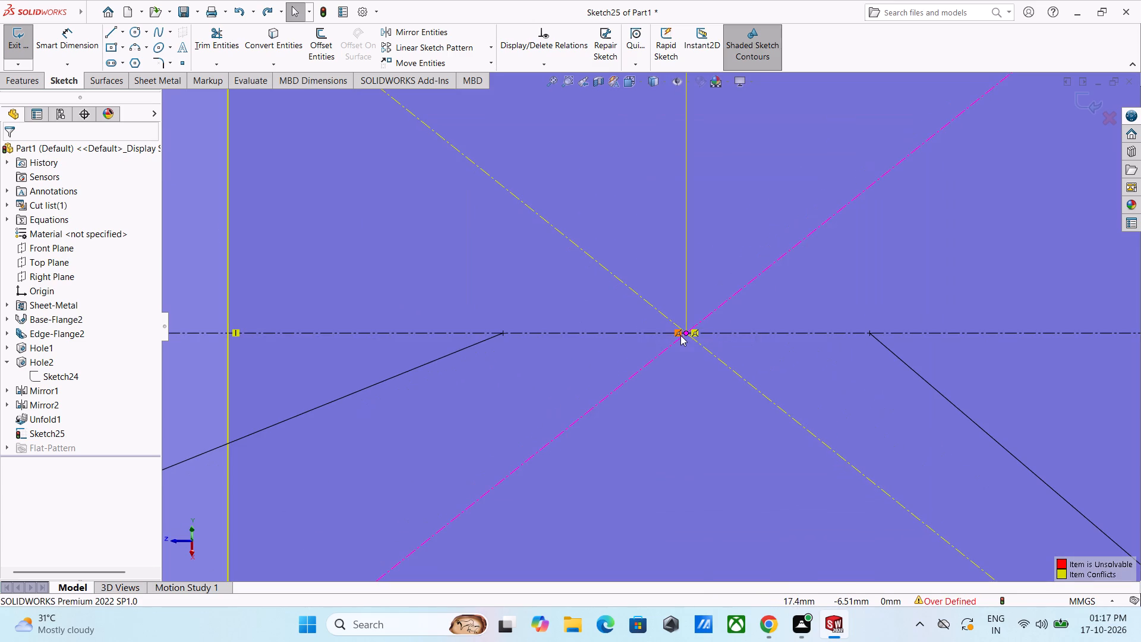
{"action": "left_click", "coordinate": [677, 334]}
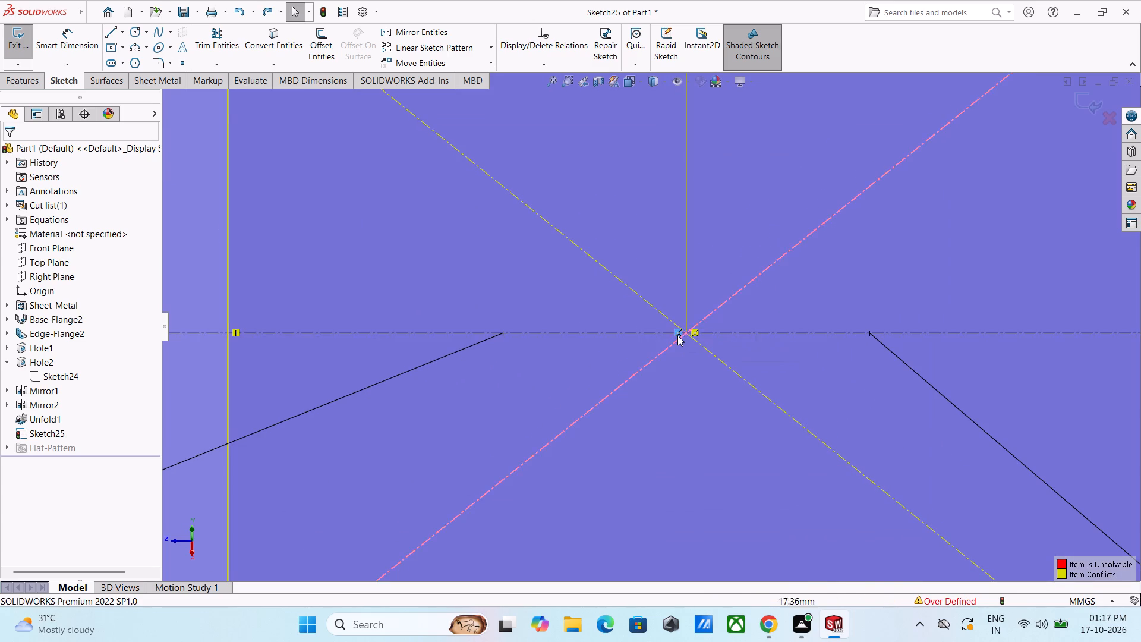
{"action": "key", "text": "Delete"}
{"action": "left_click_drag", "start_coordinate": [685, 333], "coordinate": [718, 326]}
{"action": "key", "text": "Escape"}
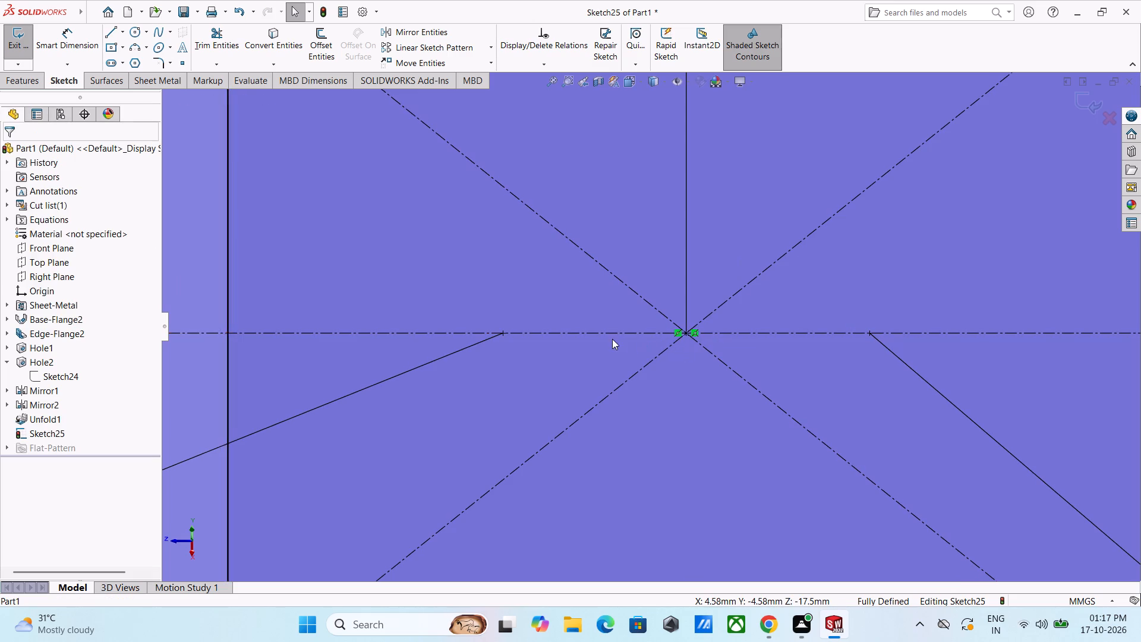
{"action": "key", "text": "Escape"}
Delete the centre point's remaining coincident, midpoint and distance relations.
{"action": "left_click", "coordinate": [684, 333]}
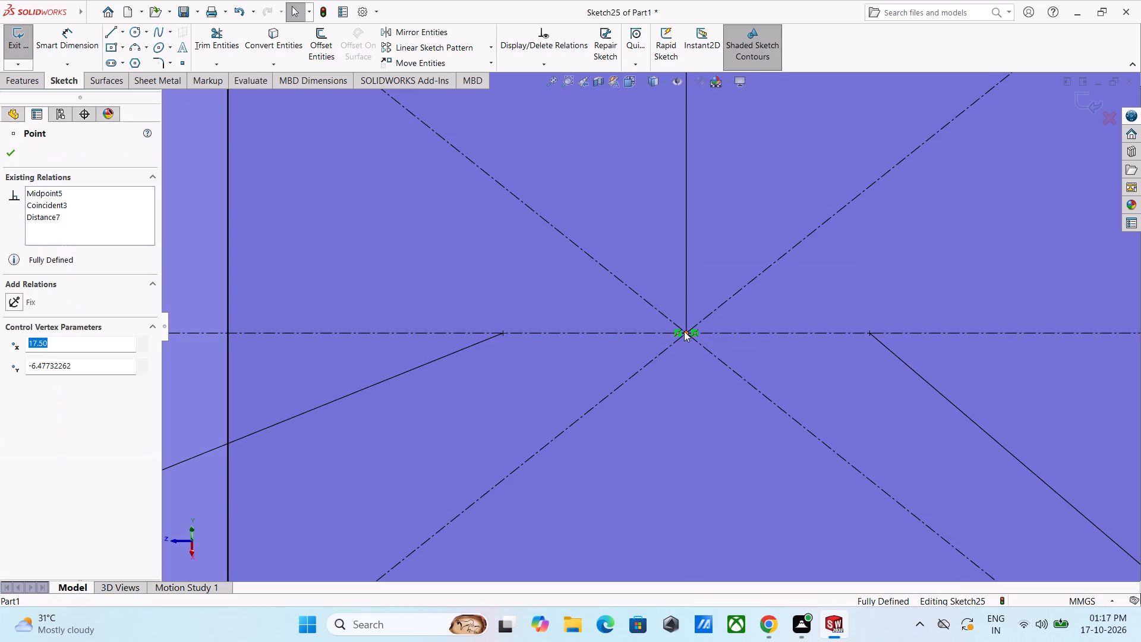
{"action": "right_click", "coordinate": [49, 210]}
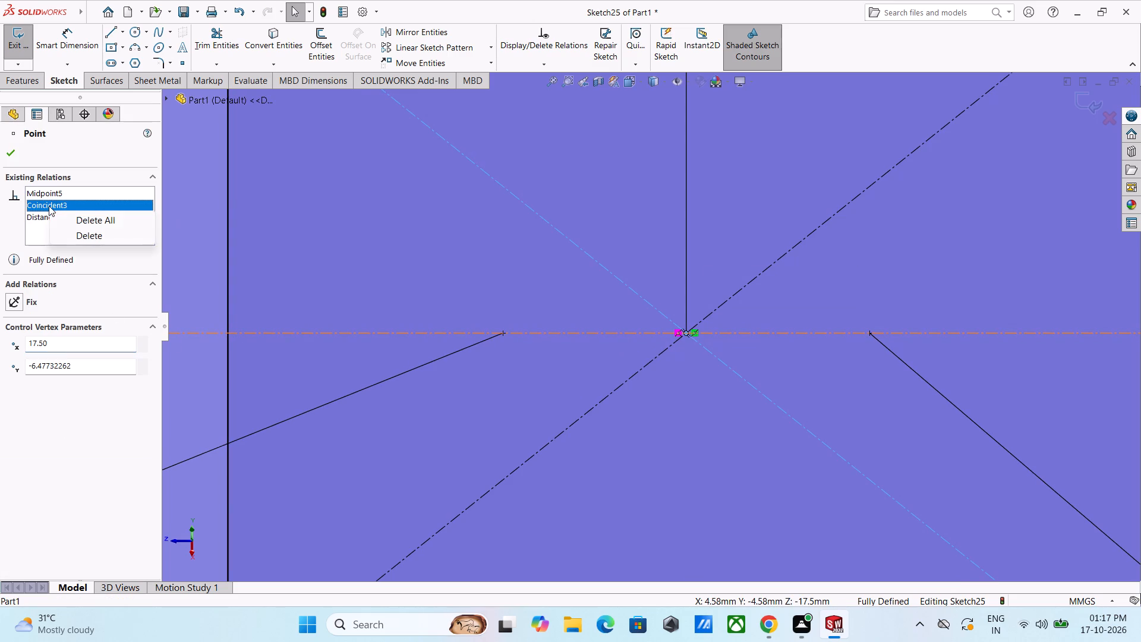
{"action": "left_click", "coordinate": [87, 234]}
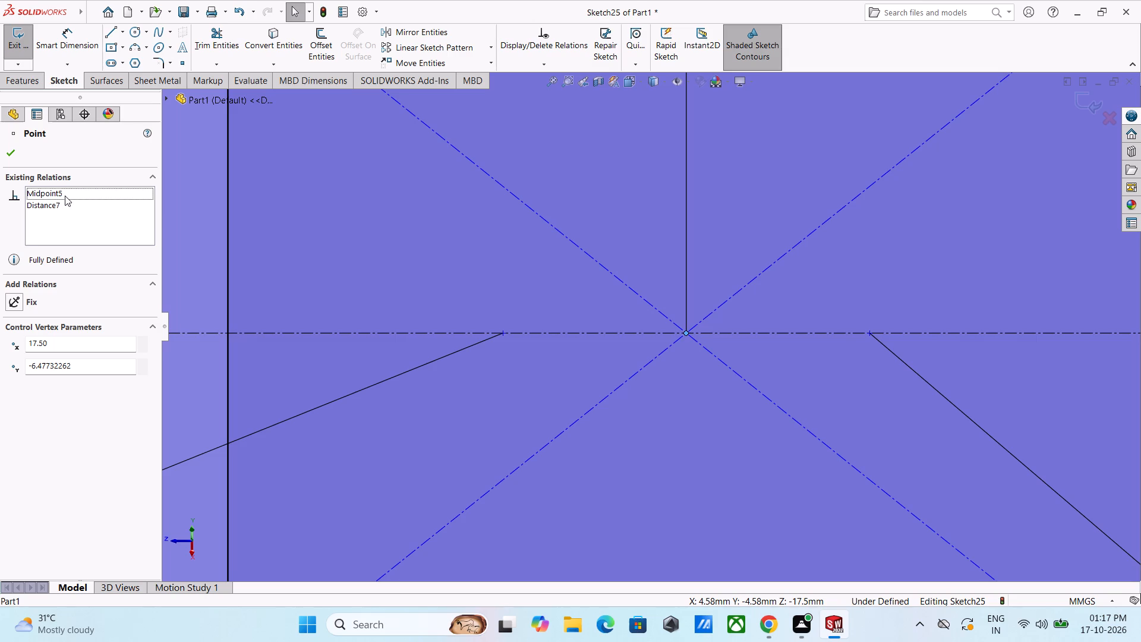
{"action": "right_click", "coordinate": [65, 196]}
{"action": "left_click", "coordinate": [81, 216]}
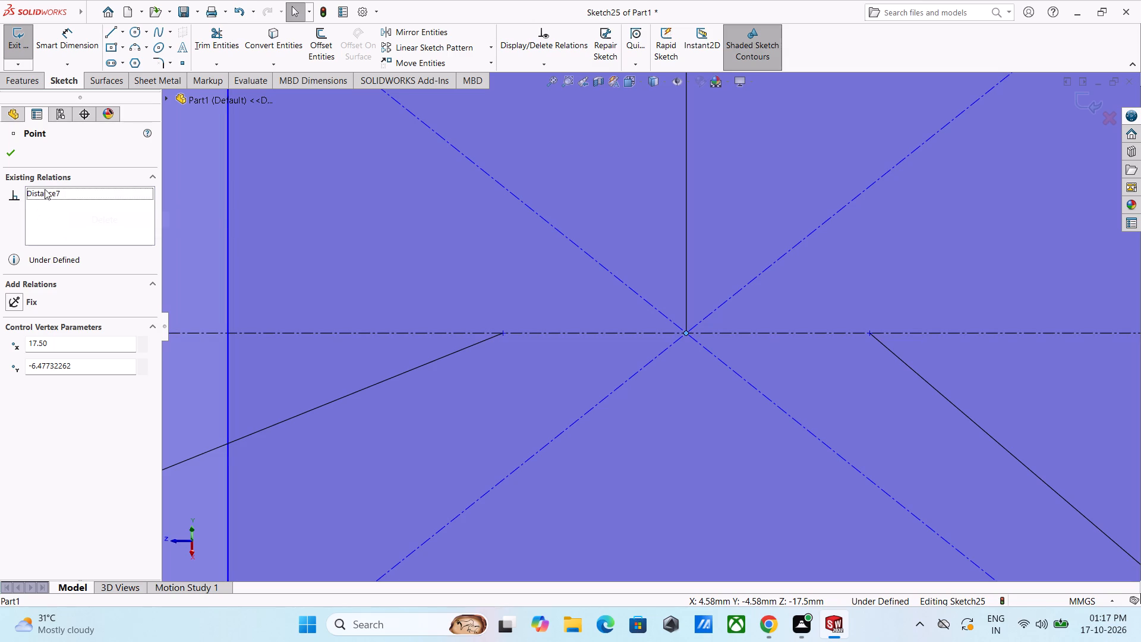
{"action": "right_click", "coordinate": [45, 188]}
{"action": "left_click", "coordinate": [71, 212]}
{"action": "scroll", "coordinate": [607, 298], "scroll_direction": "up", "scroll_amount": 5}
{"action": "left_click", "coordinate": [701, 149]}
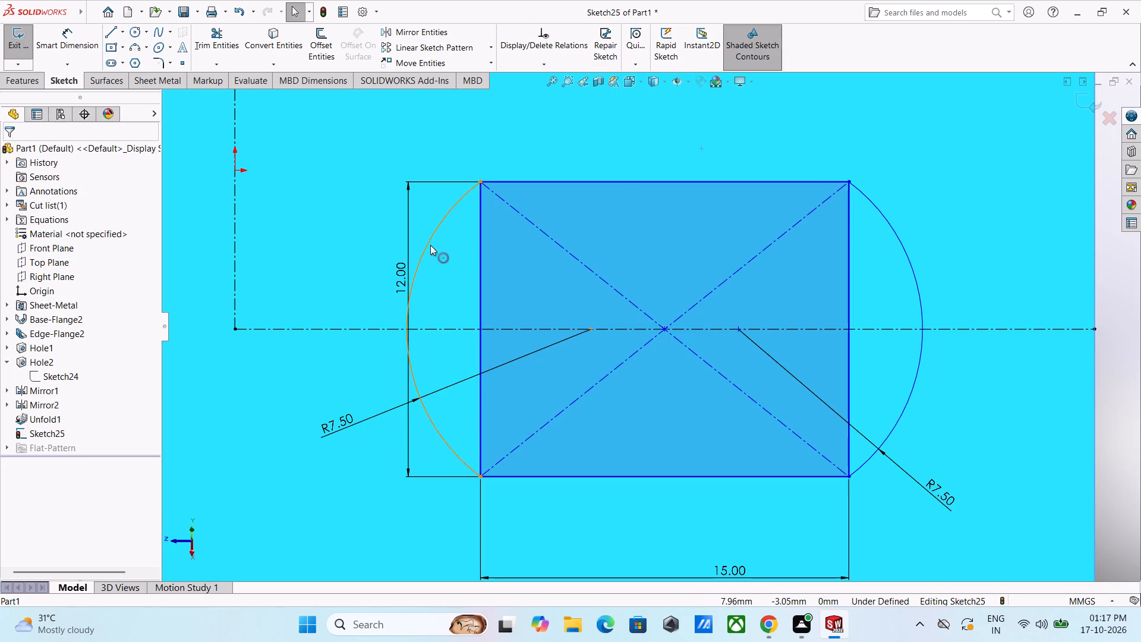
{"action": "left_click", "coordinate": [447, 259]}
{"action": "key", "text": "Escape"}
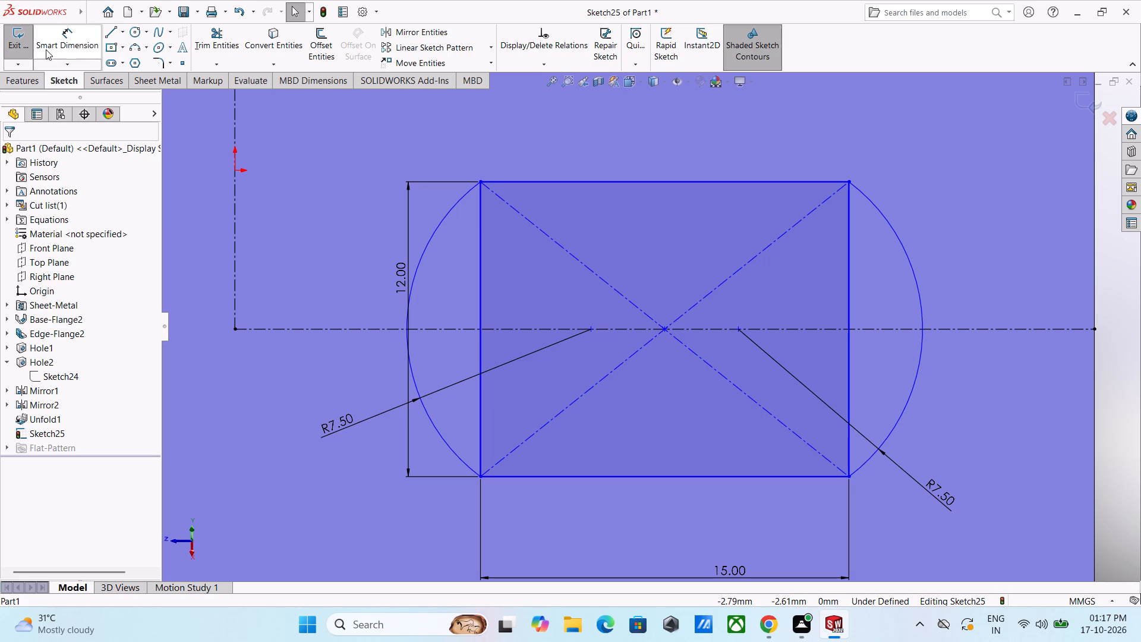
Dimension the freed centre point to the face's outer edge and set the distance to 15 mm.
{"action": "left_click", "coordinate": [65, 49]}
{"action": "left_click", "coordinate": [664, 328]}
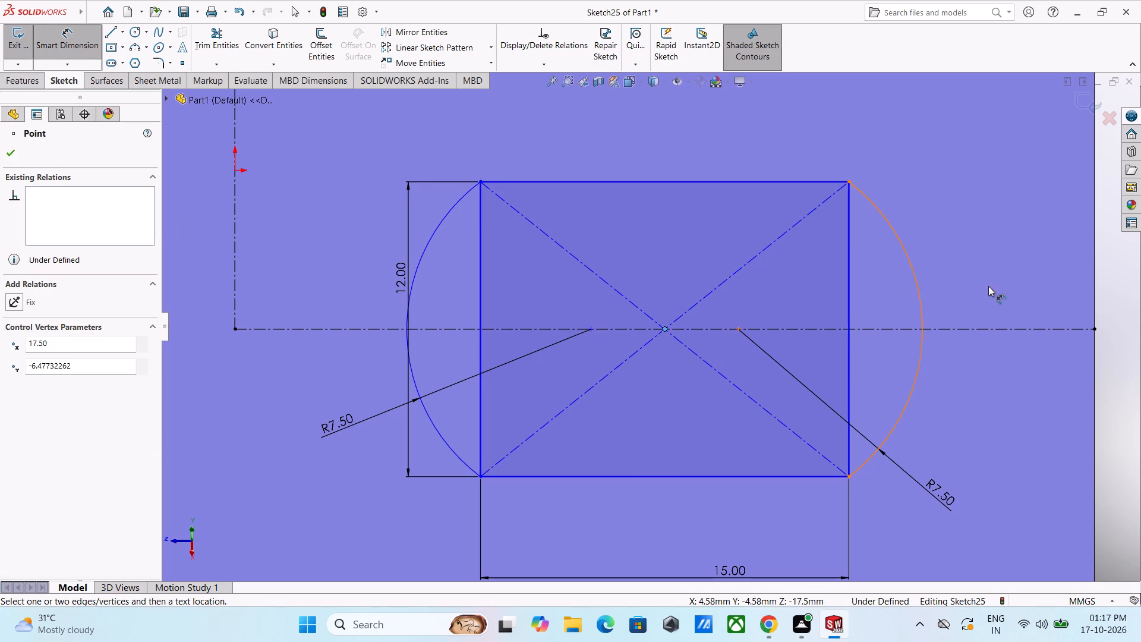
{"action": "left_click", "coordinate": [1093, 289]}
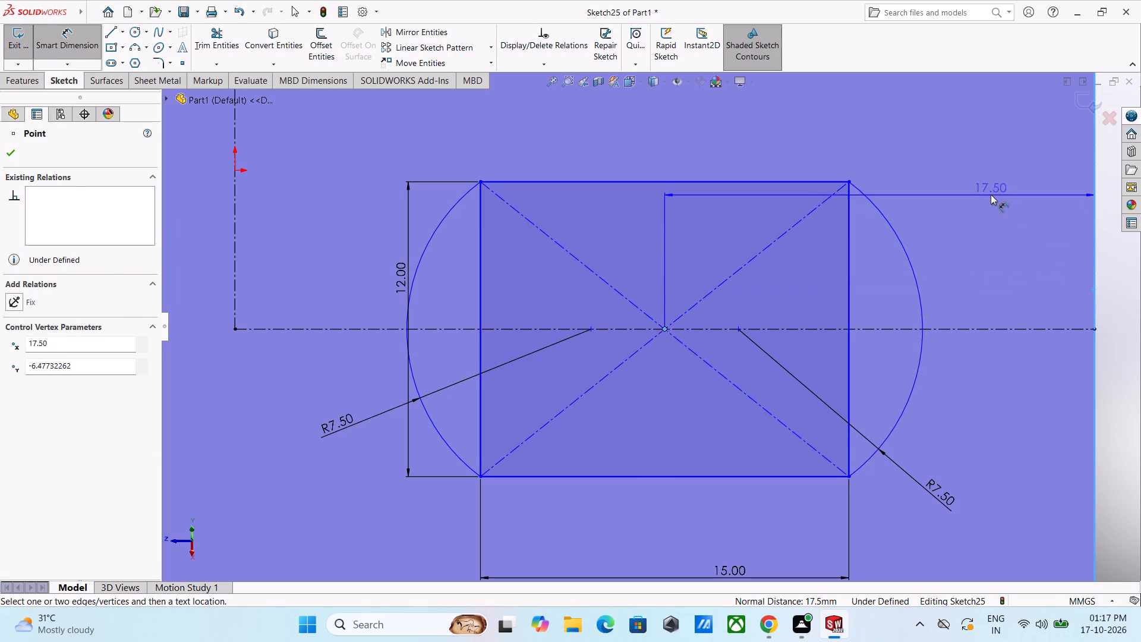
{"action": "left_click", "coordinate": [991, 194]}
{"action": "type", "text": "15"}
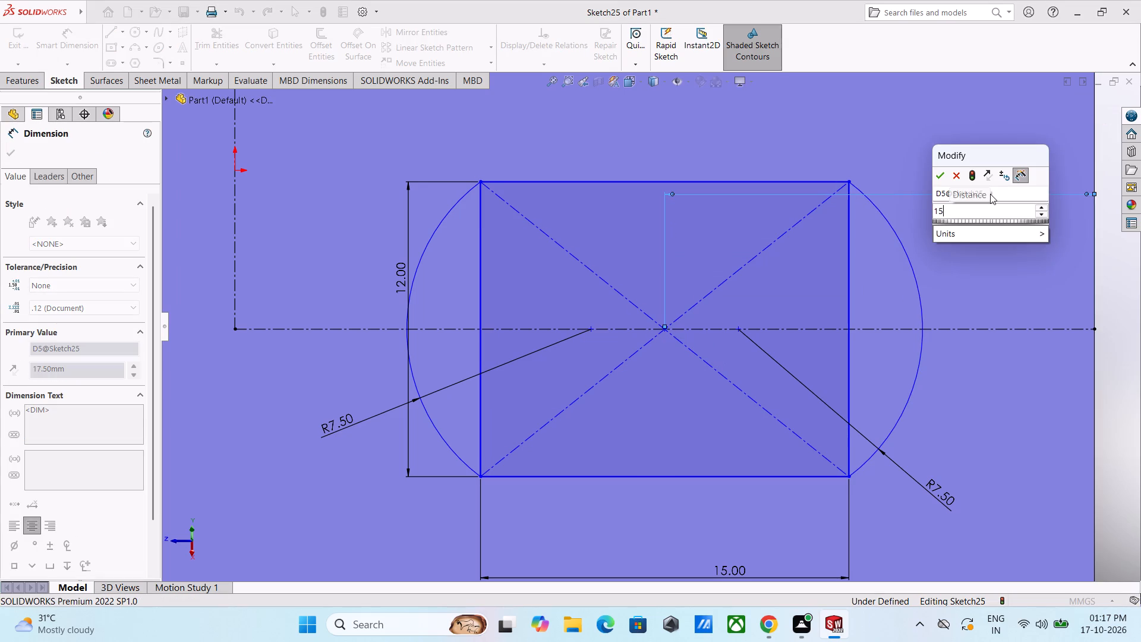
{"action": "key", "text": "Return"}
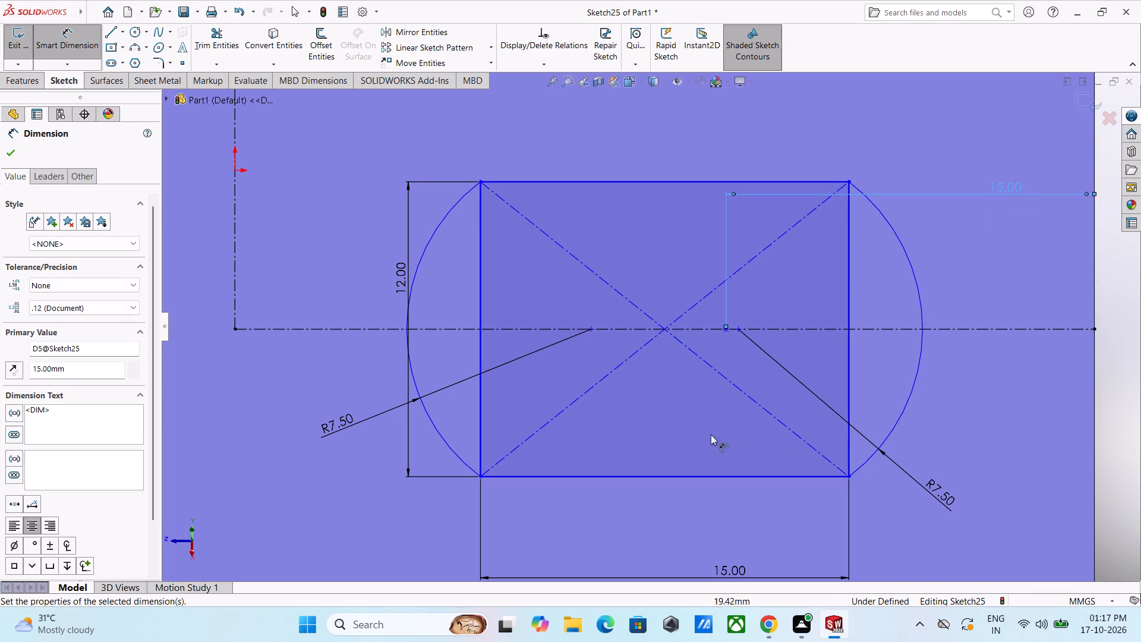
{"action": "key", "text": "Escape"}
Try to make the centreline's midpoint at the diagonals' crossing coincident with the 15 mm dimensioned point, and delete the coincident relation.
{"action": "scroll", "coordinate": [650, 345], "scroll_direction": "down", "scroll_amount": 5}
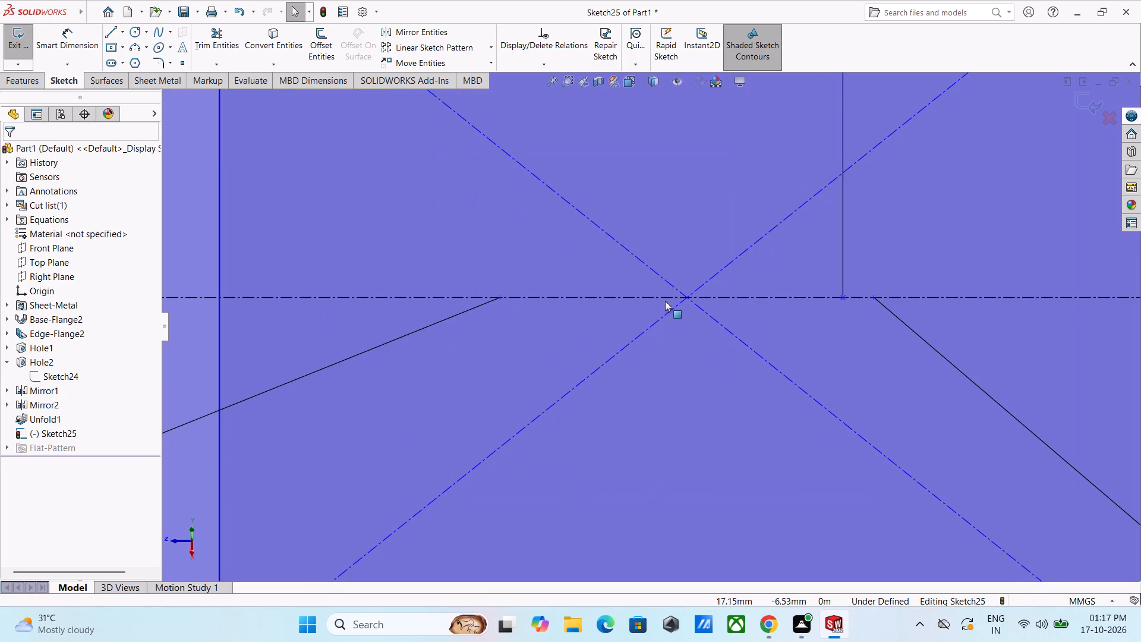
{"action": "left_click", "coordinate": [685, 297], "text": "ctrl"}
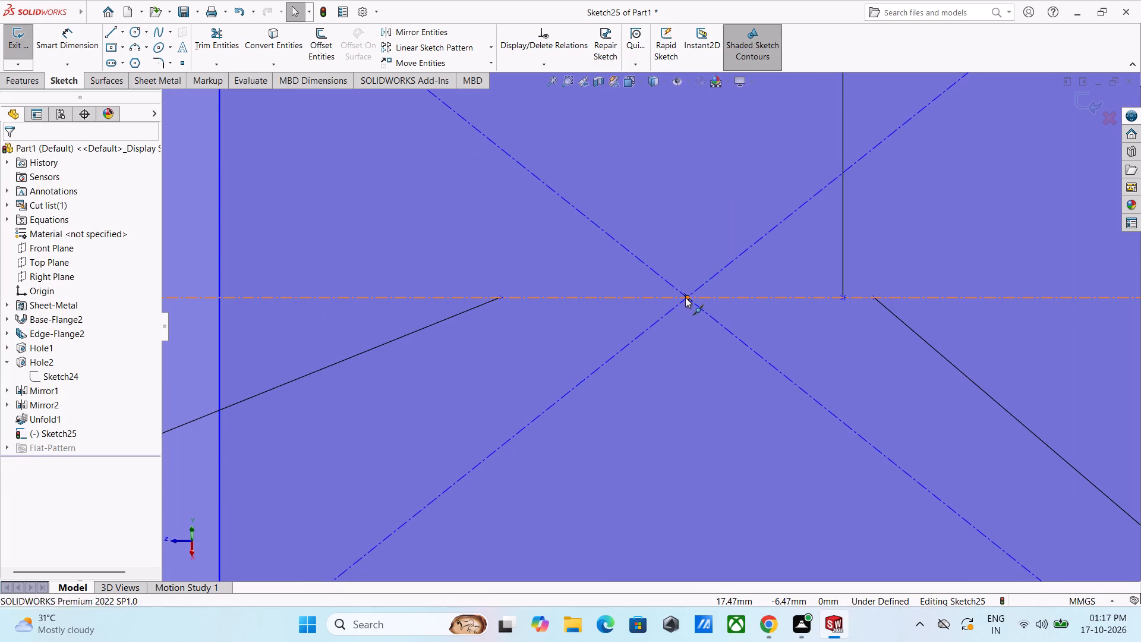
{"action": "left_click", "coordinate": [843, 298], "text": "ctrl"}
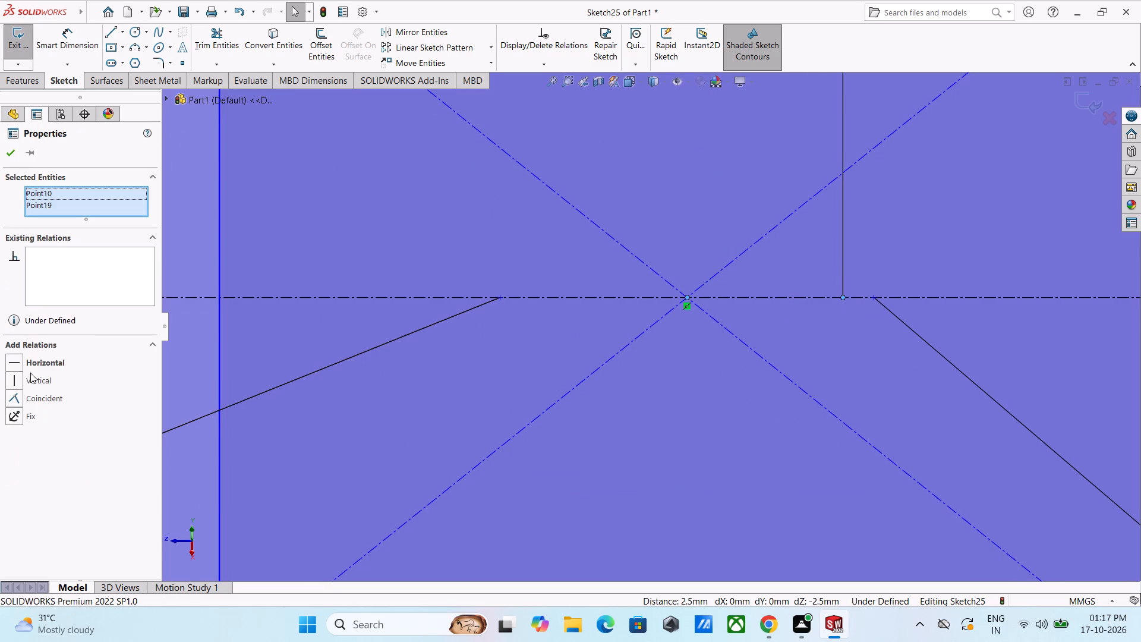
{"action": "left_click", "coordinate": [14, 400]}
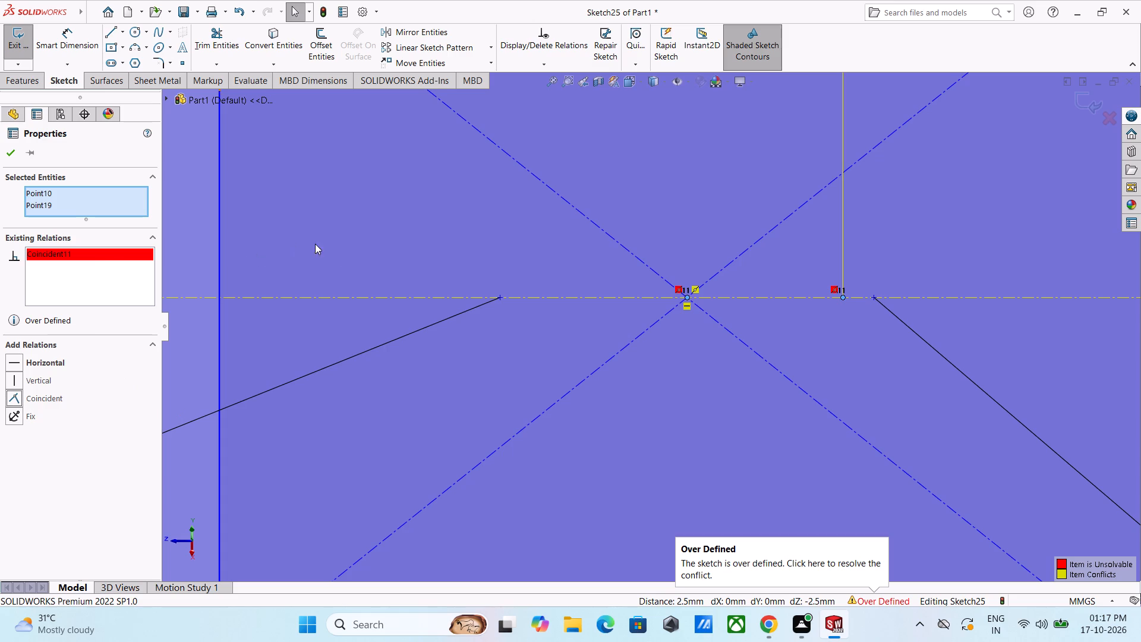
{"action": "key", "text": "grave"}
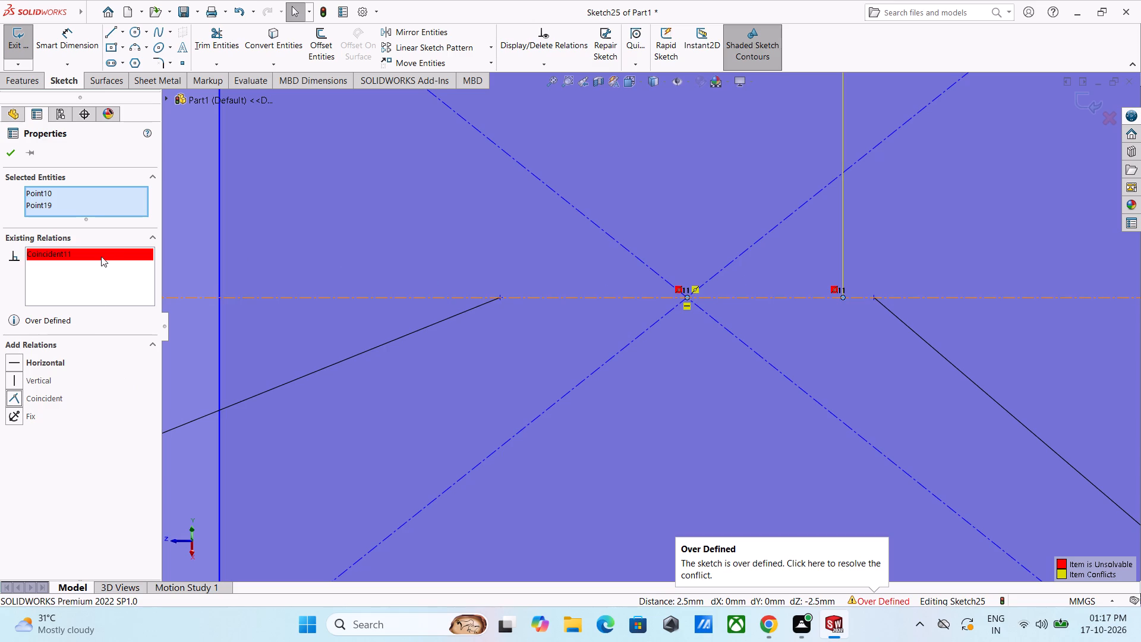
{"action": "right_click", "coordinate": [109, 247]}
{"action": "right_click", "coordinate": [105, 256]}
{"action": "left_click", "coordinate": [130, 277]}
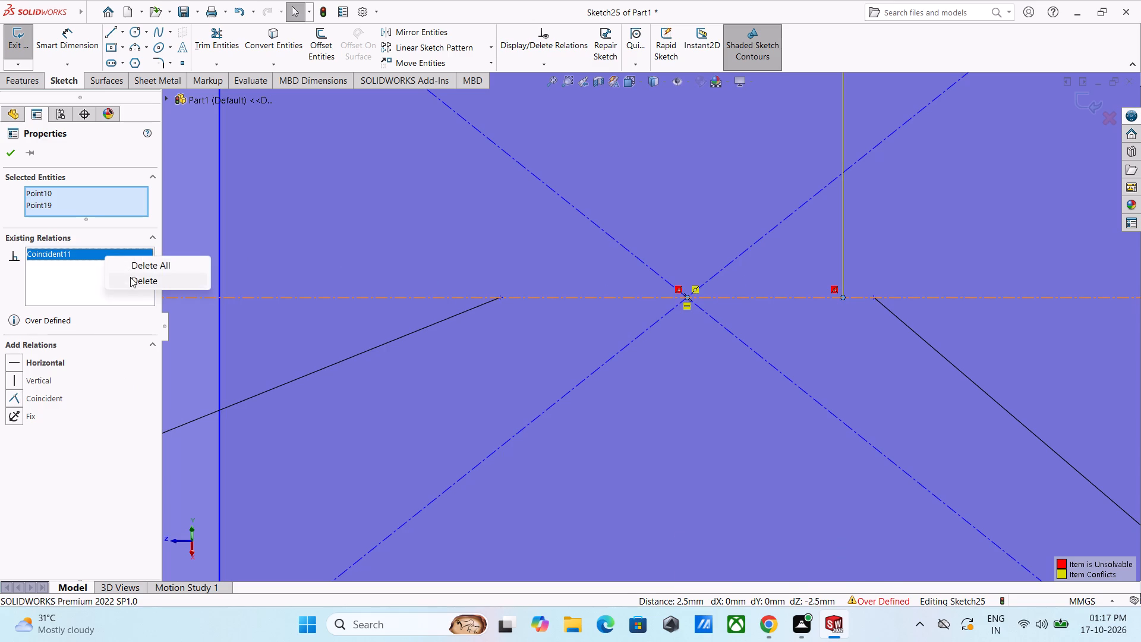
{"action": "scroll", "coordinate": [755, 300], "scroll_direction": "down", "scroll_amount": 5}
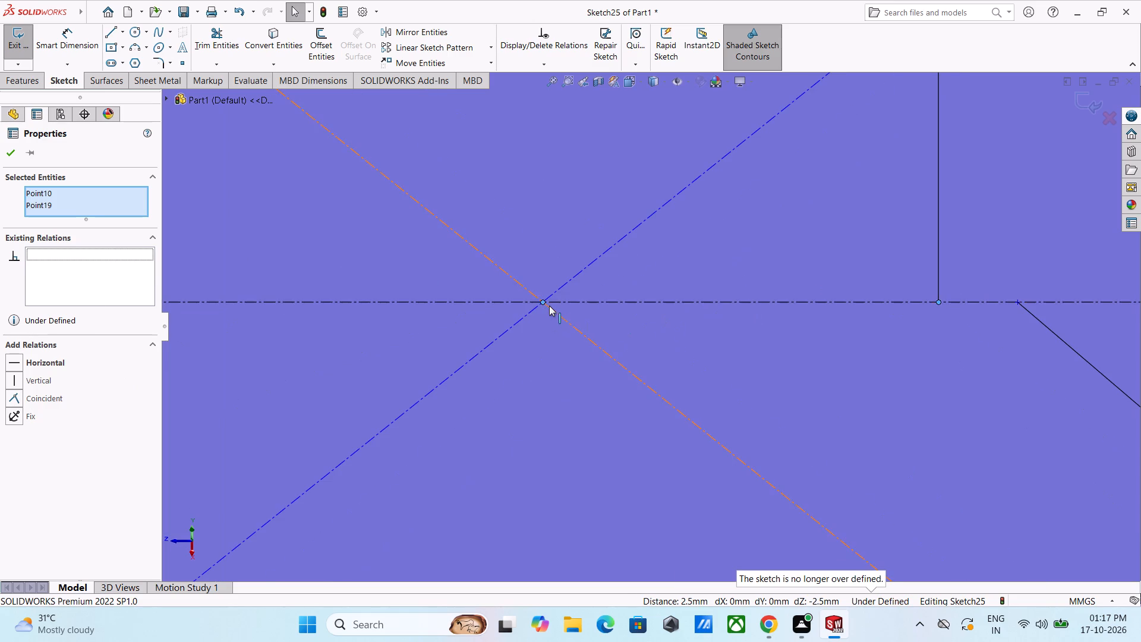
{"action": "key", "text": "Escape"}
Delete the horizontal and midpoint relations of the horizontal centreline through the rectangle.
{"action": "left_click", "coordinate": [544, 303]}
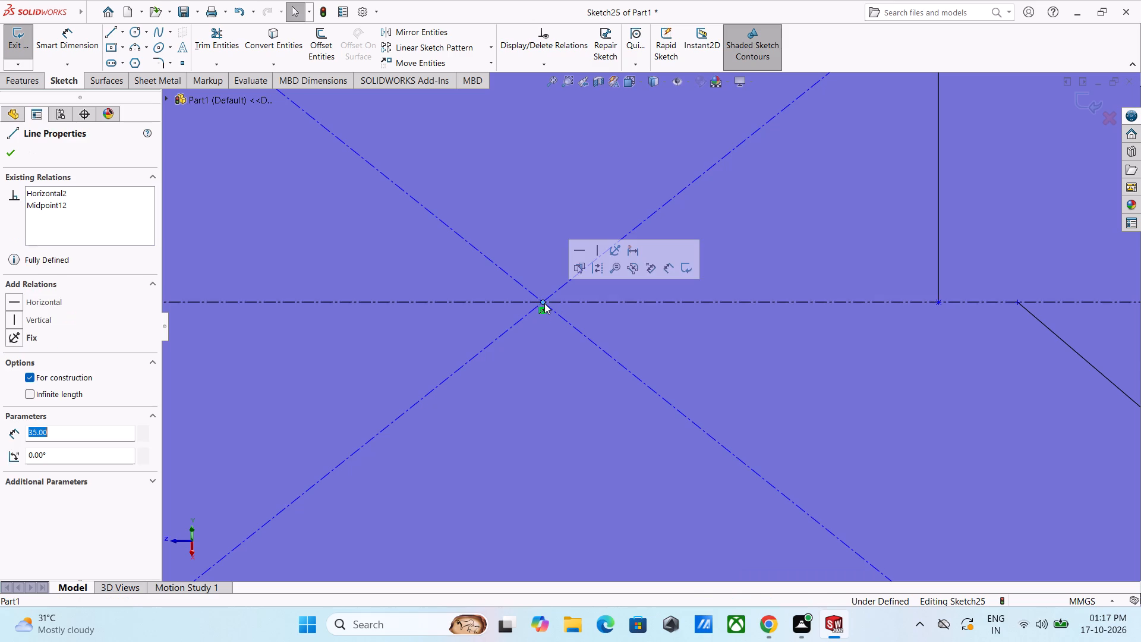
{"action": "right_click", "coordinate": [41, 191]}
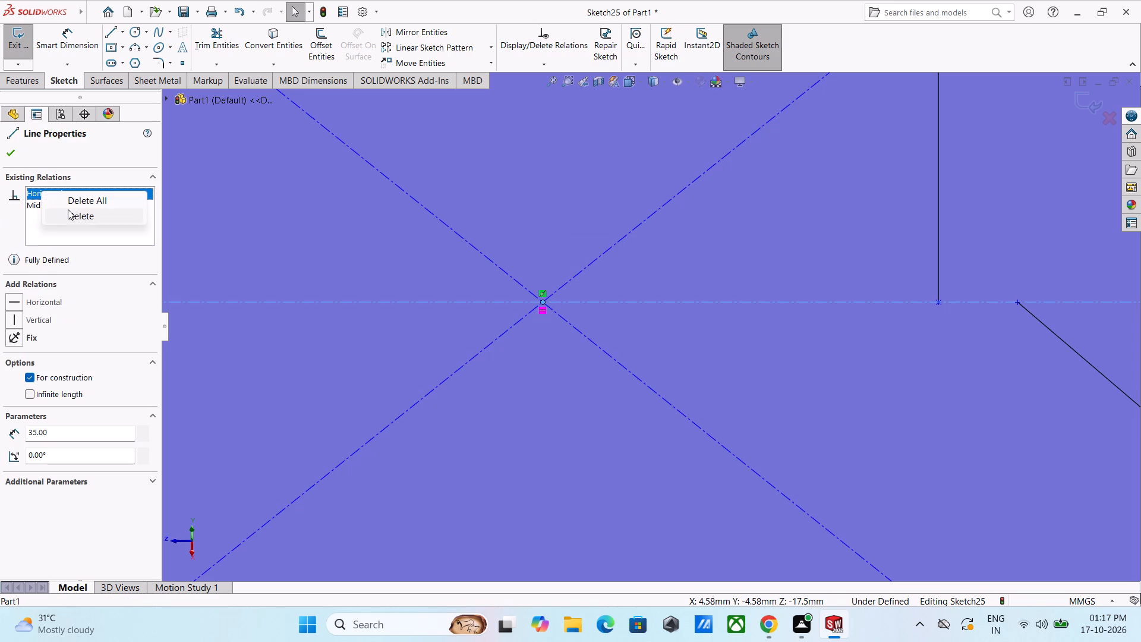
{"action": "left_click", "coordinate": [68, 210]}
{"action": "right_click", "coordinate": [56, 190]}
{"action": "left_click", "coordinate": [78, 212]}
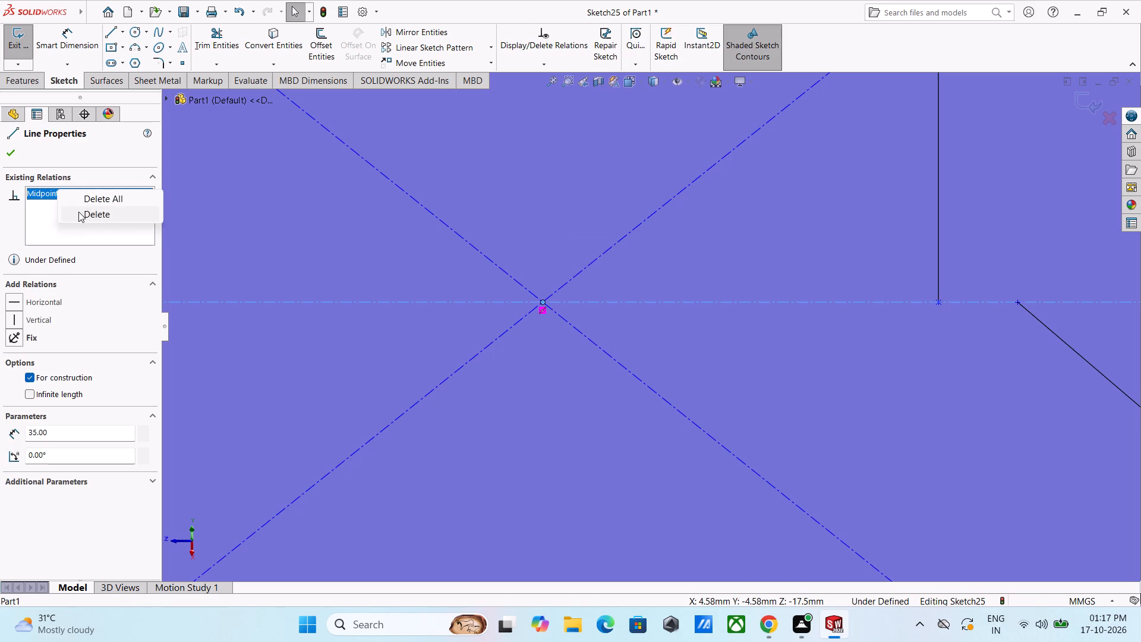
{"action": "scroll", "coordinate": [424, 322], "scroll_direction": "down", "scroll_amount": 3}
{"action": "scroll", "coordinate": [77, 387], "scroll_direction": "up", "scroll_amount": 2}
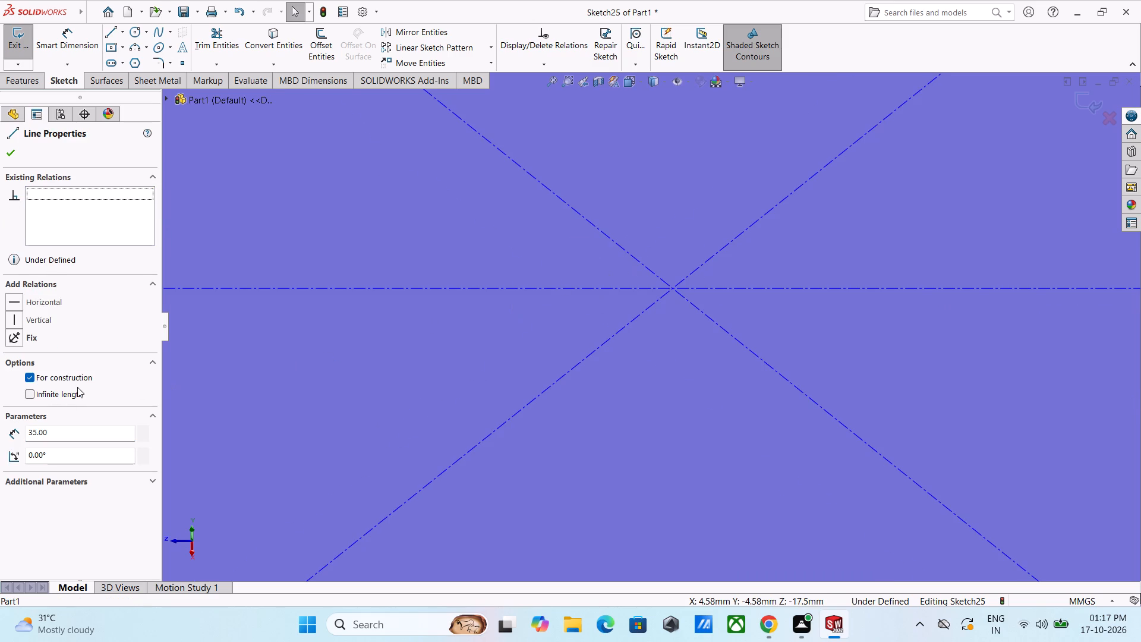
{"action": "scroll", "coordinate": [77, 387], "scroll_direction": "up", "scroll_amount": 4}
{"action": "left_click", "coordinate": [18, 156]}
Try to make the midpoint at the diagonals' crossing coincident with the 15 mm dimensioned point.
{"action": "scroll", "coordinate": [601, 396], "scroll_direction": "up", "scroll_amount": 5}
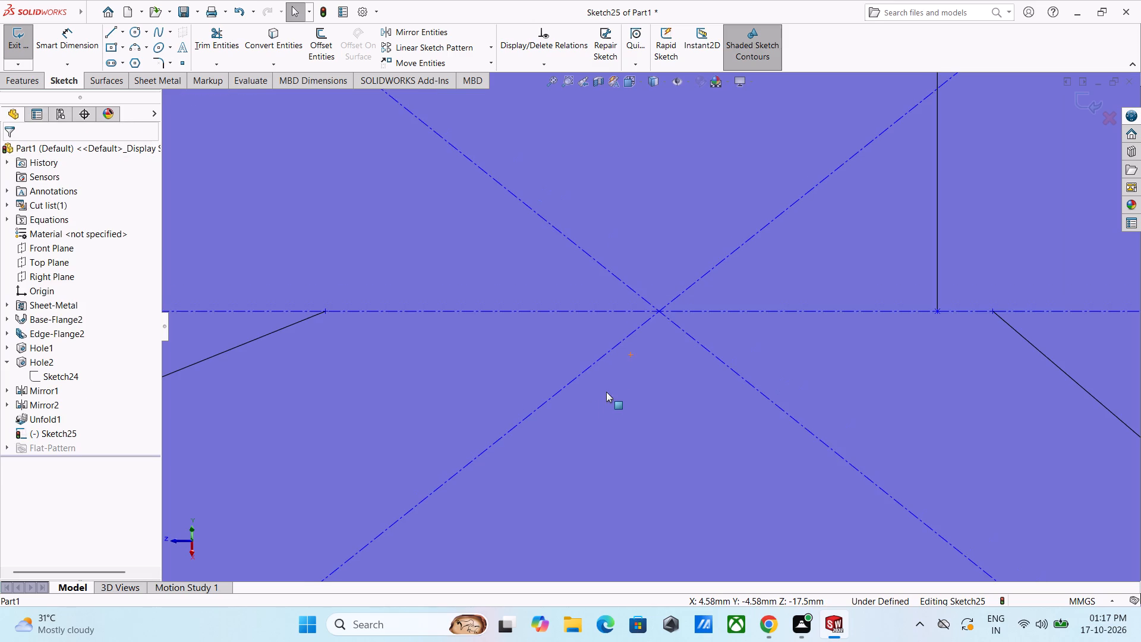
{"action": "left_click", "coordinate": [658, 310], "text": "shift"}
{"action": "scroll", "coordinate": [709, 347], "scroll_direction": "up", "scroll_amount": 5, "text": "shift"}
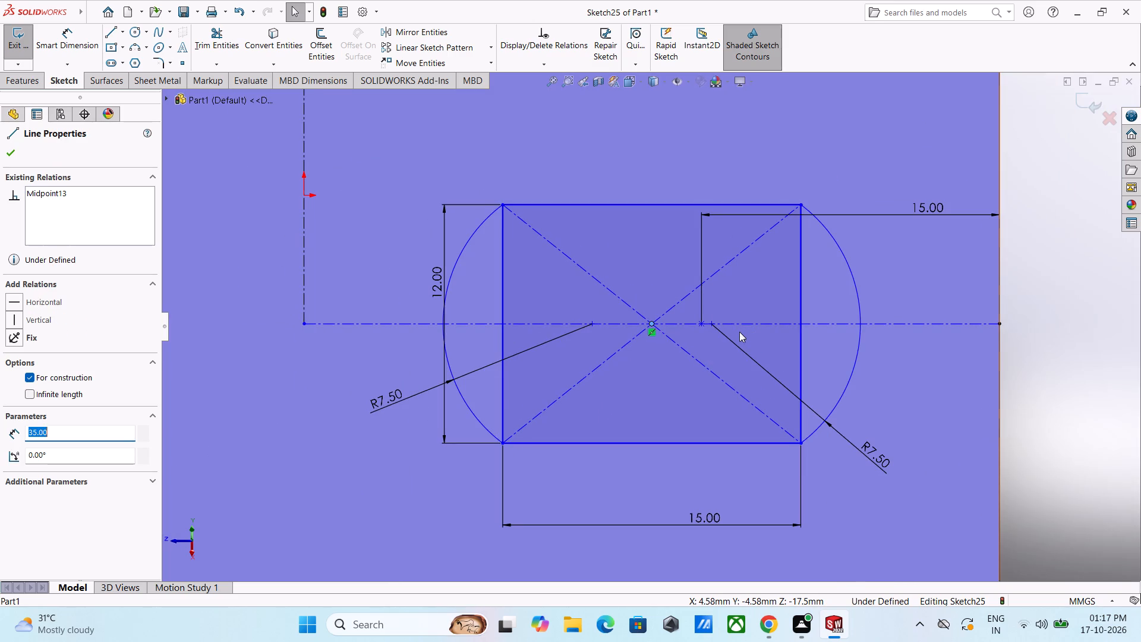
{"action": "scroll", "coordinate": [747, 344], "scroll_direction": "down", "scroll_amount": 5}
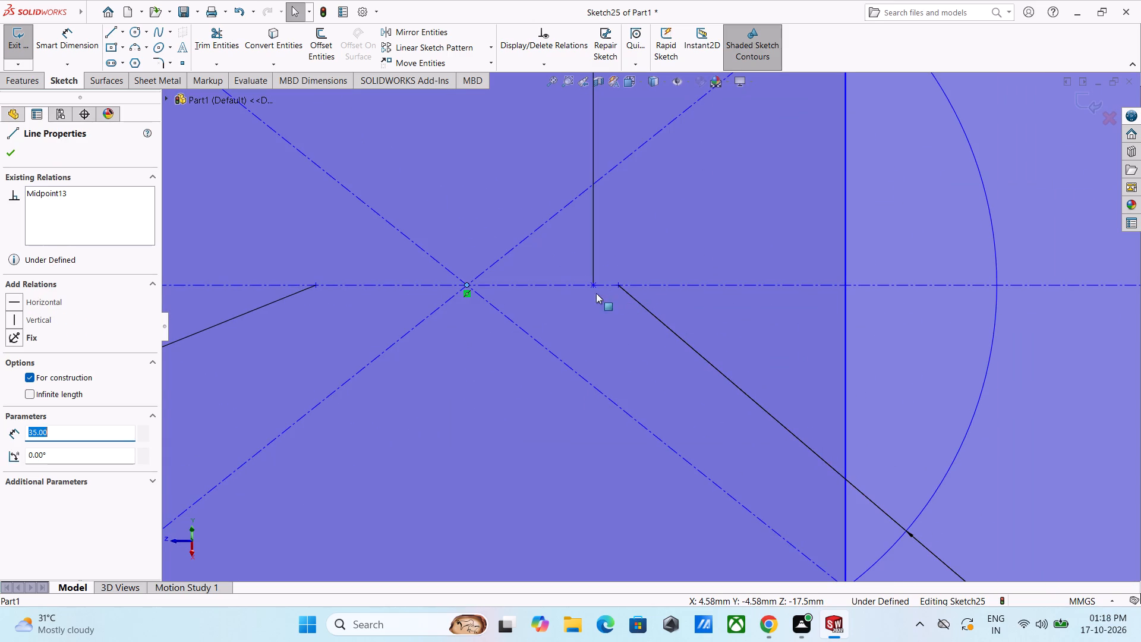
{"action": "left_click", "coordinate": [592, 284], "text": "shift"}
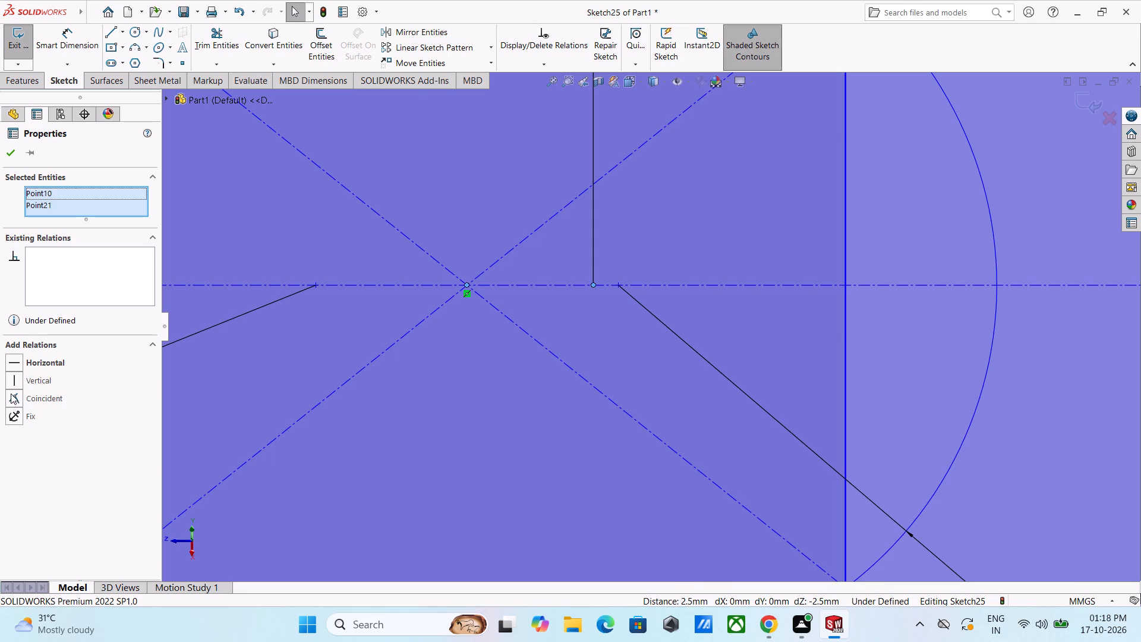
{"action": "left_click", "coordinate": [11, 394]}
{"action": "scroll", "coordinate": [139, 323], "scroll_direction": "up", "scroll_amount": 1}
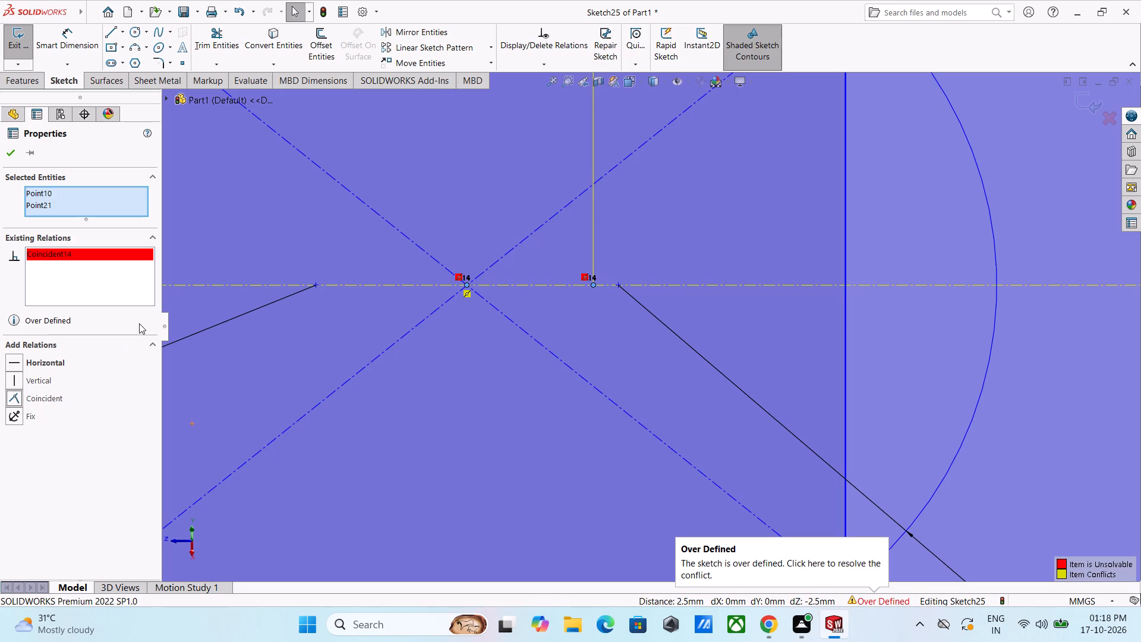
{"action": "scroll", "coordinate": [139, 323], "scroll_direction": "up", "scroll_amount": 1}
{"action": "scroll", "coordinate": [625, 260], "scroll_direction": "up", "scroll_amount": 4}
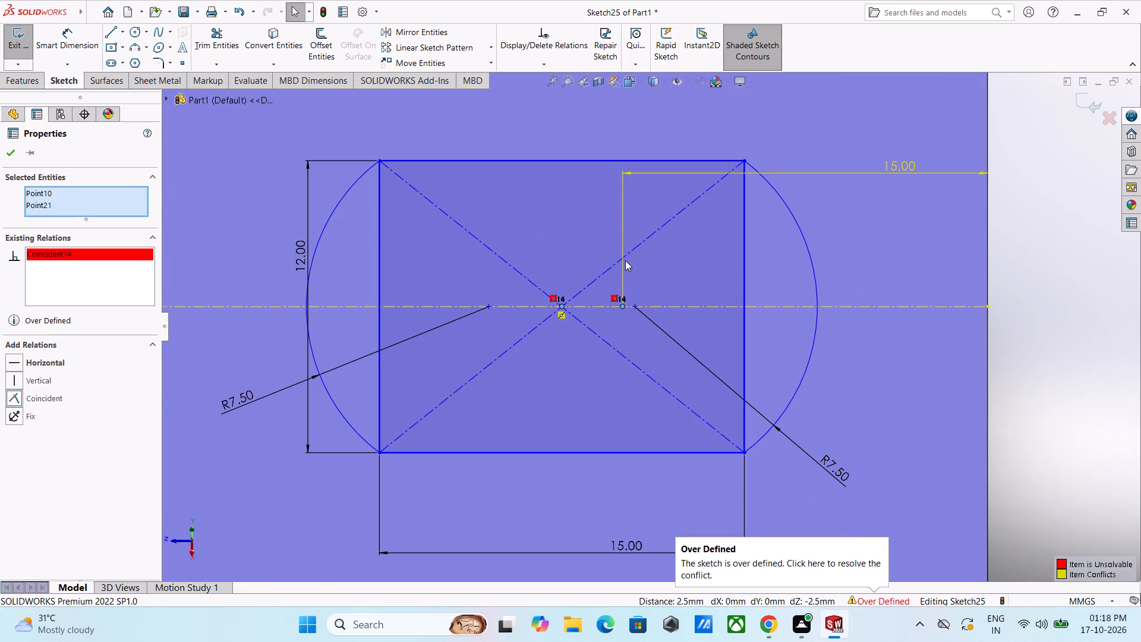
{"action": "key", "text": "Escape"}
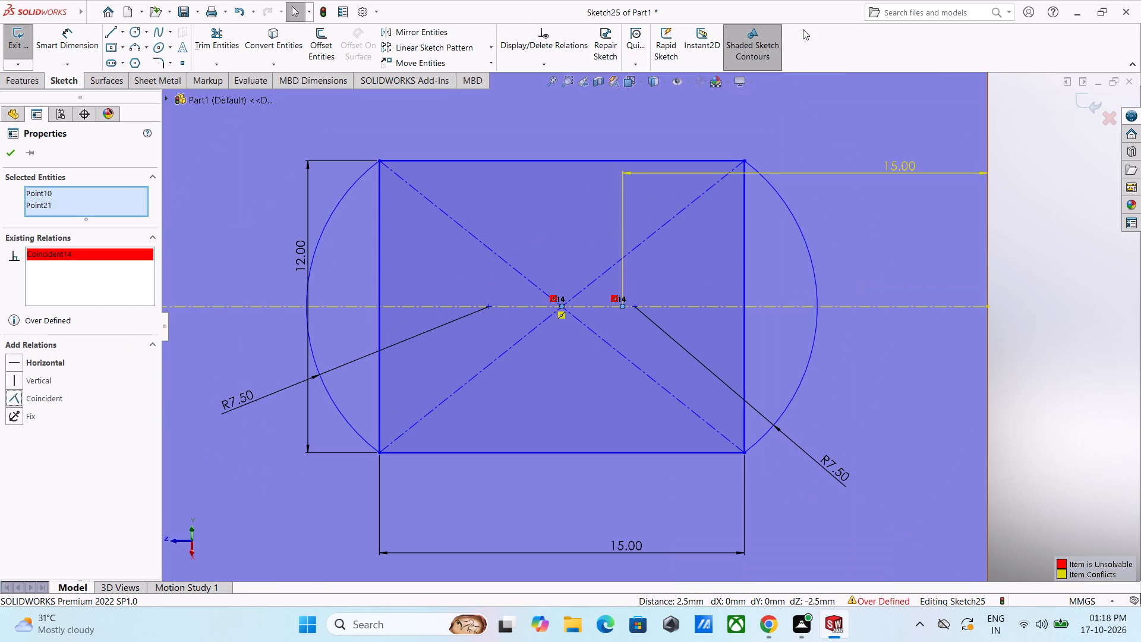
Delete the 15 mm dimension between the point and the face's outer edge.
{"action": "left_click", "coordinate": [893, 163]}
{"action": "key", "text": "Delete"}
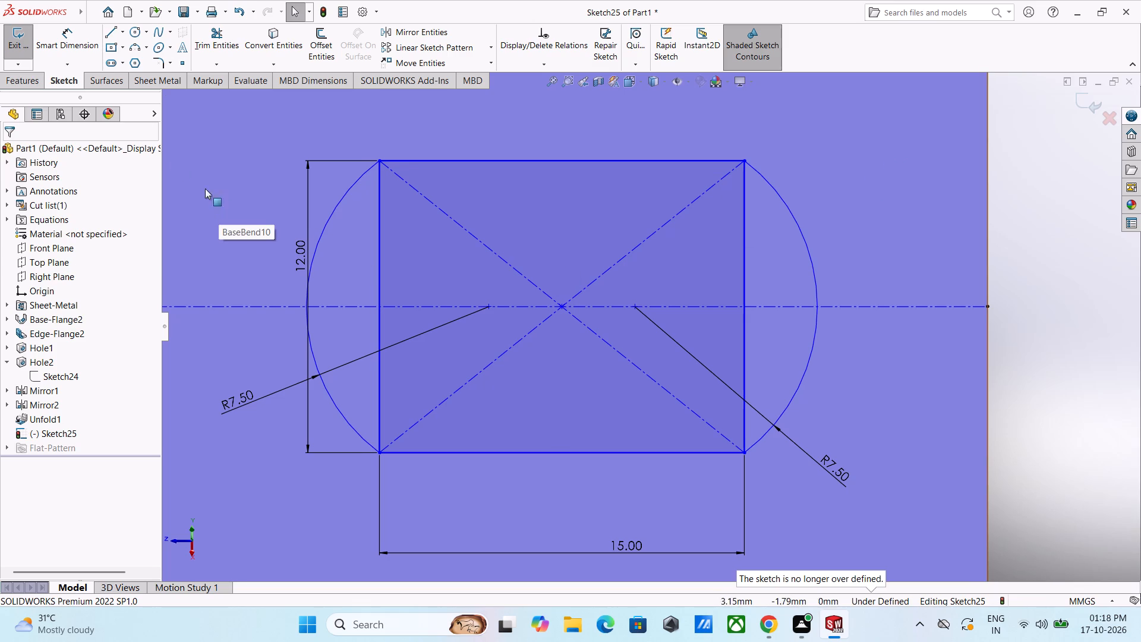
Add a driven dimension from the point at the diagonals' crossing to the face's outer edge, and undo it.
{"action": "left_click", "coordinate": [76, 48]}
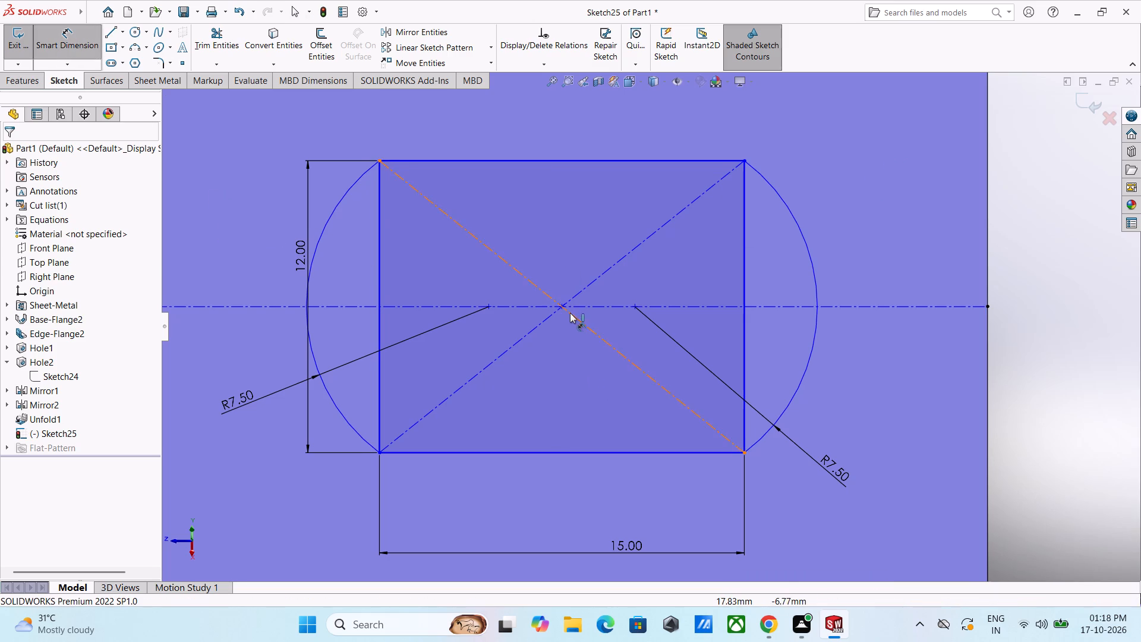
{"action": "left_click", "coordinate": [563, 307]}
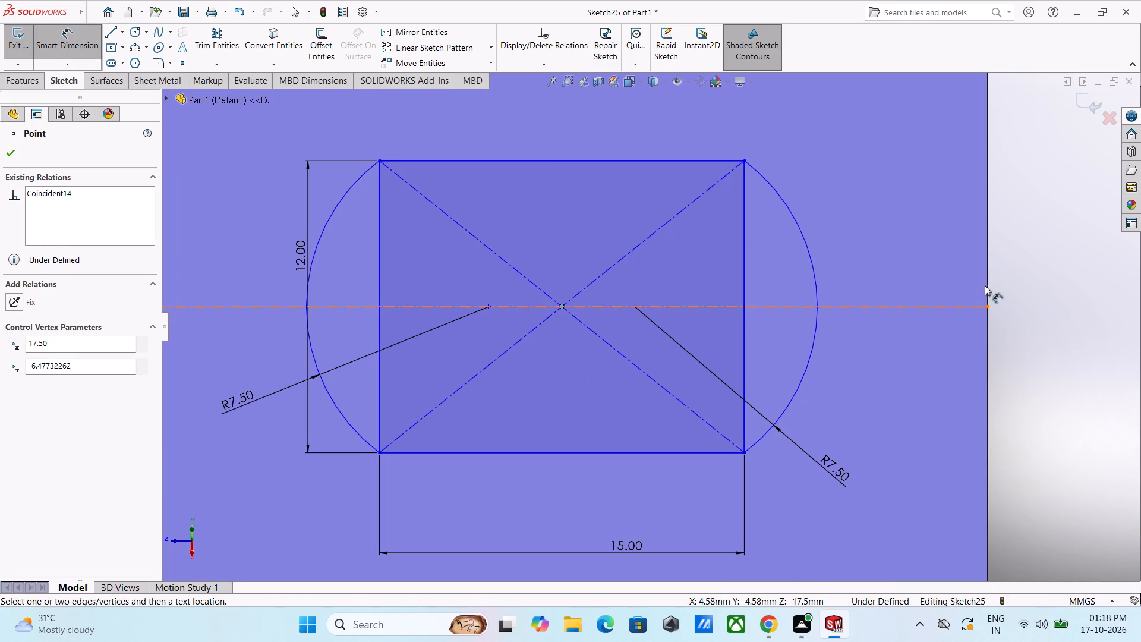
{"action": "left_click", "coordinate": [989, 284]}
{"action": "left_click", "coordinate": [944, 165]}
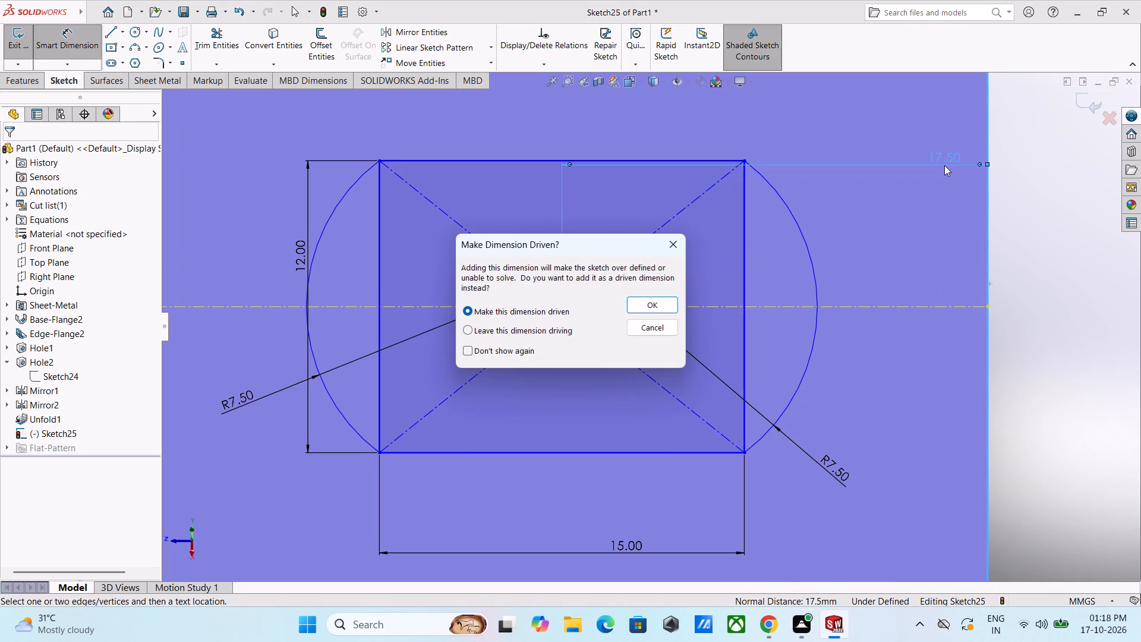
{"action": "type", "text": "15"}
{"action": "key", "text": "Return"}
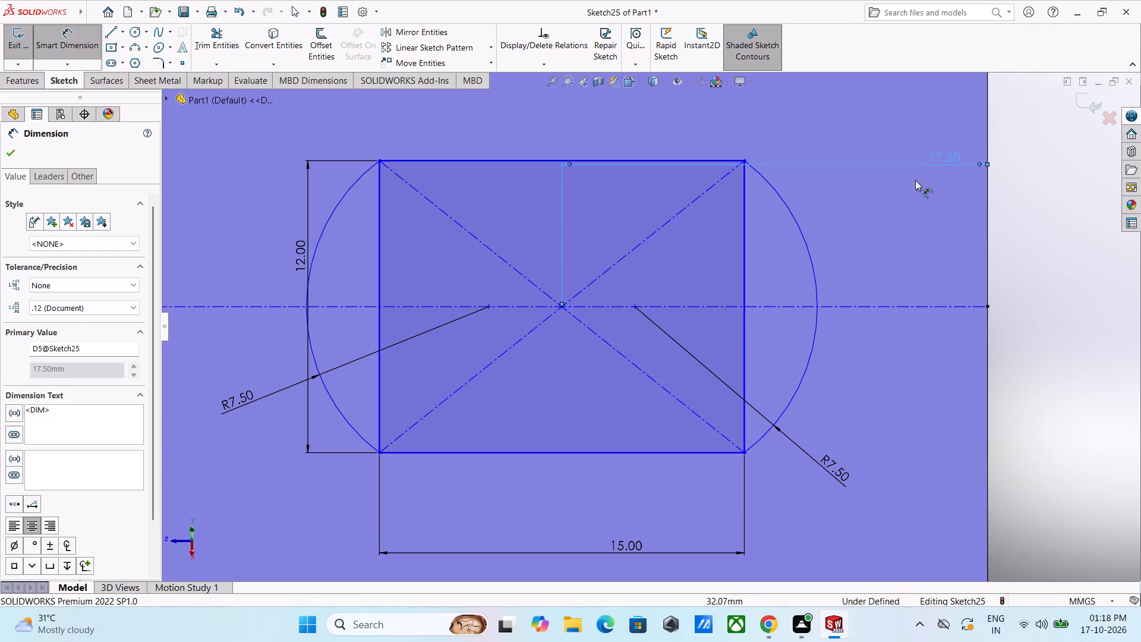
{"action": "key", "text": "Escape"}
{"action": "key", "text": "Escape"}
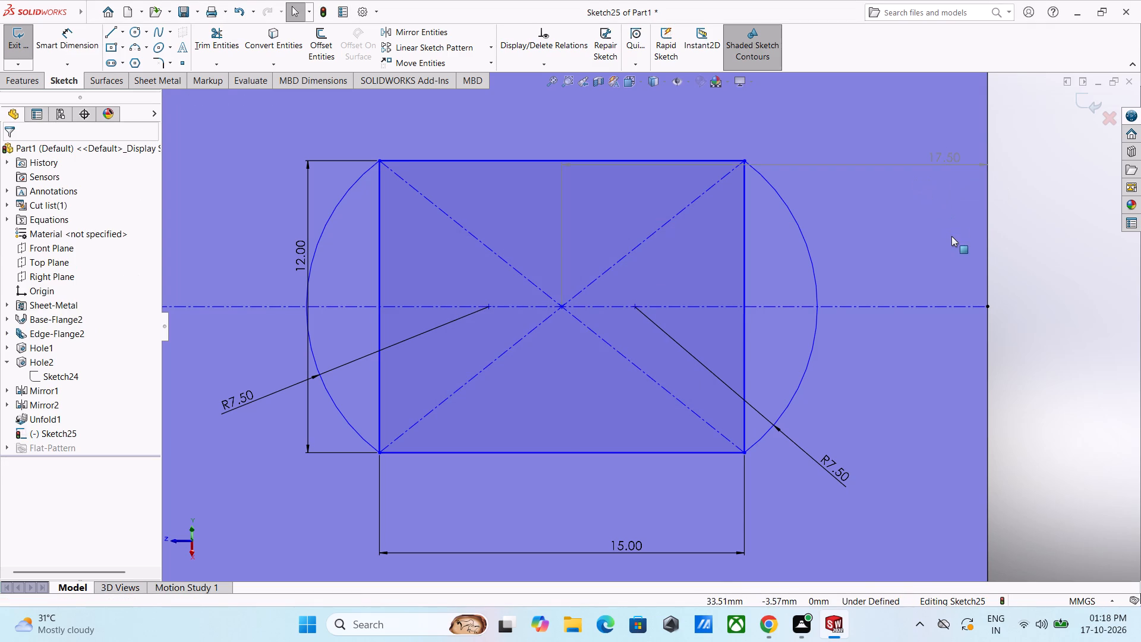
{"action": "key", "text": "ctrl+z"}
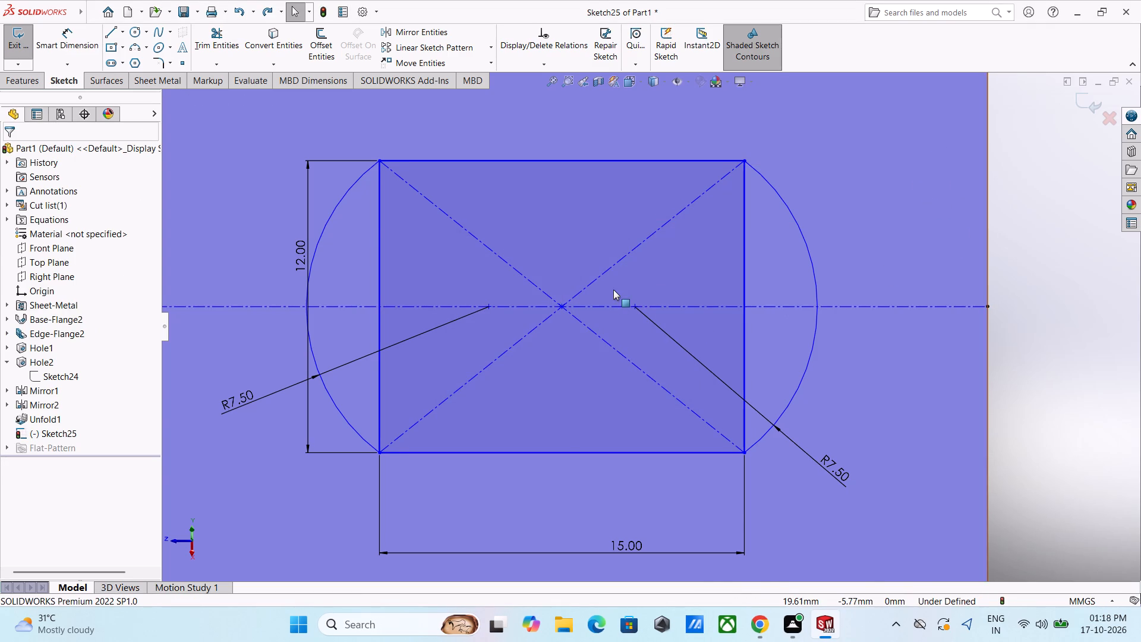
Delete the coincident relation of the point at the diagonals' crossing.
{"action": "scroll", "coordinate": [588, 335], "scroll_direction": "down", "scroll_amount": 3}
{"action": "left_click", "coordinate": [556, 282]}
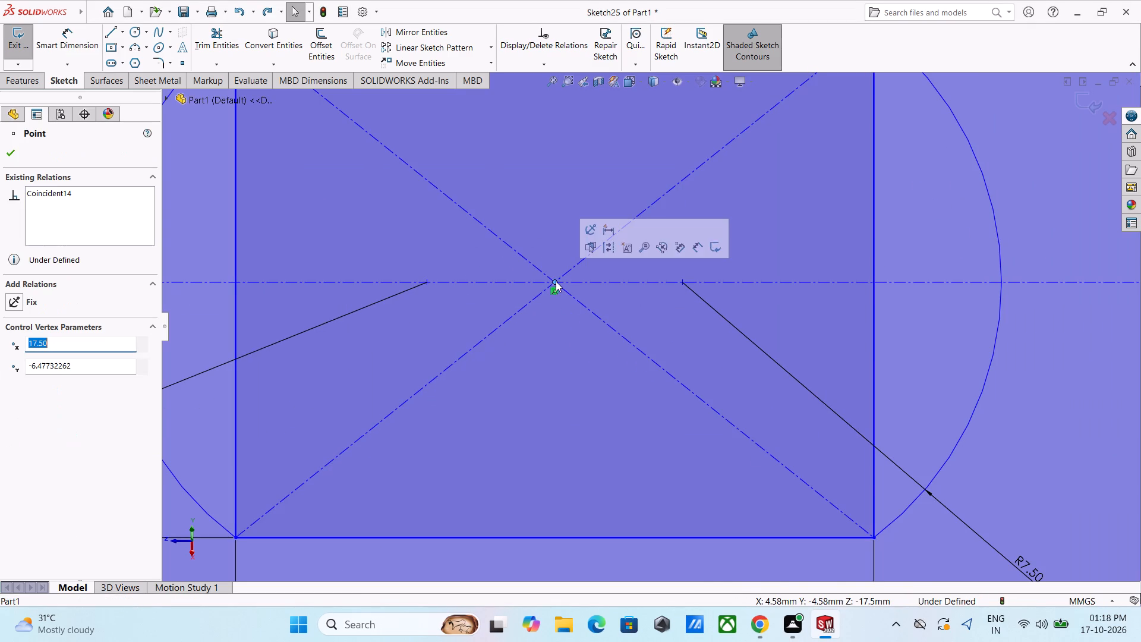
{"action": "right_click", "coordinate": [60, 190]}
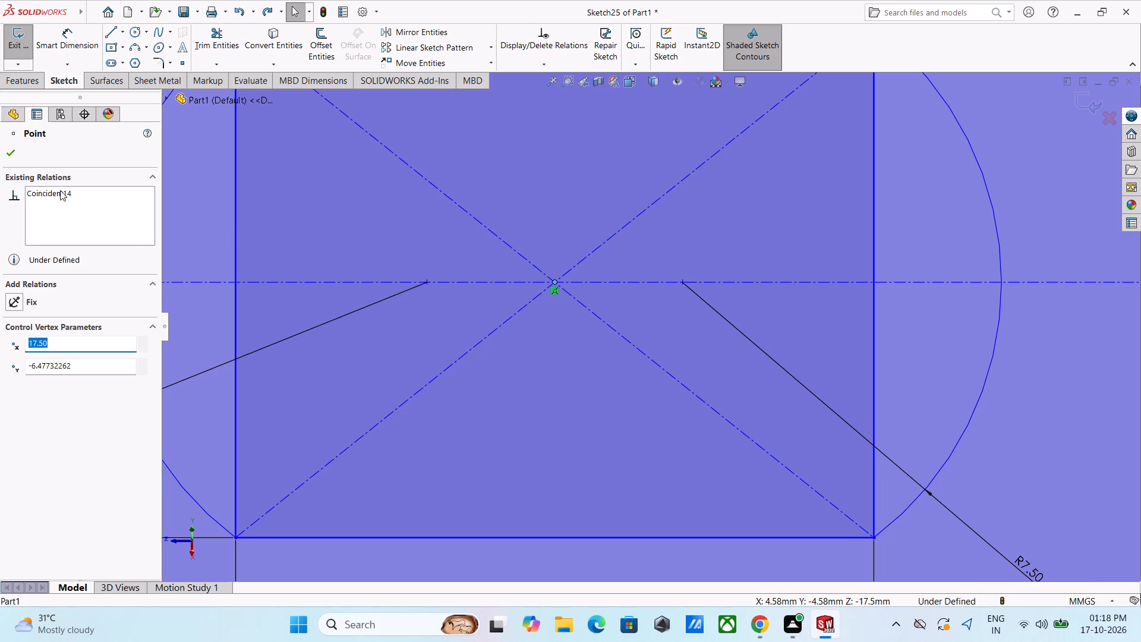
{"action": "left_click", "coordinate": [95, 204]}
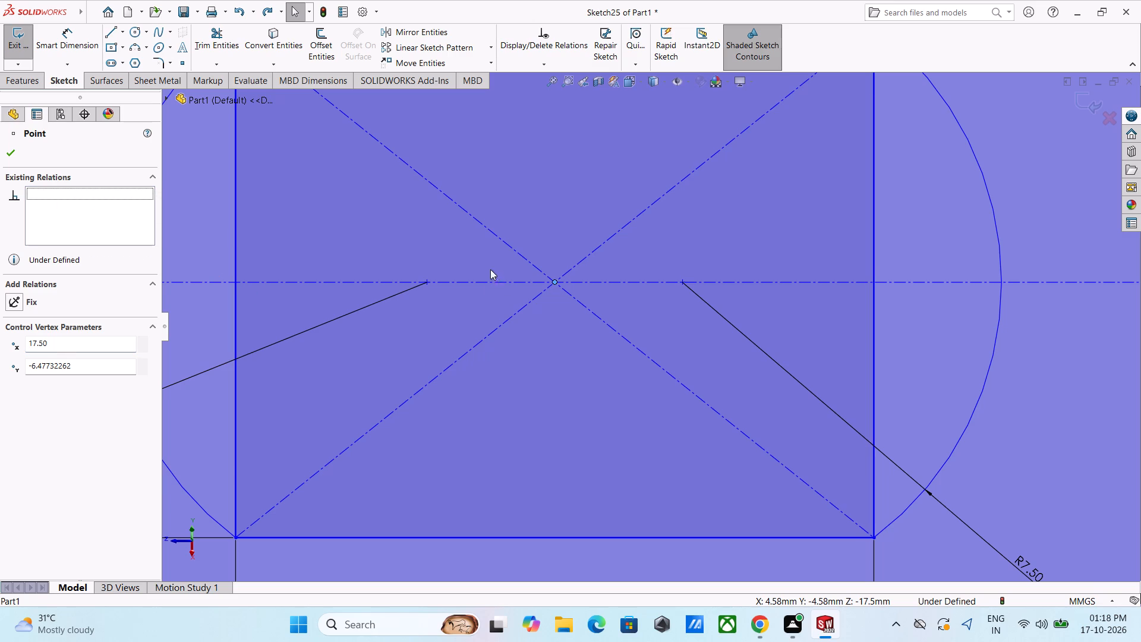
Delete the horizontal centreline running through the rectangle to the face's outer edge.
{"action": "scroll", "coordinate": [563, 282], "scroll_direction": "up", "scroll_amount": 7}
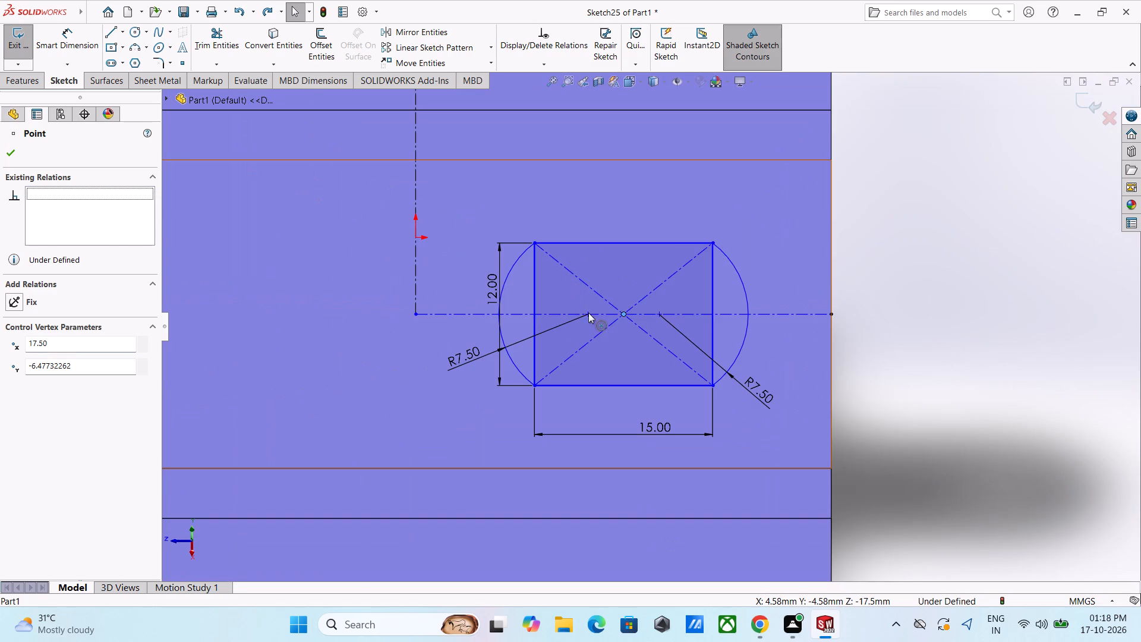
{"action": "left_click", "coordinate": [472, 314]}
{"action": "key", "text": "Delete"}
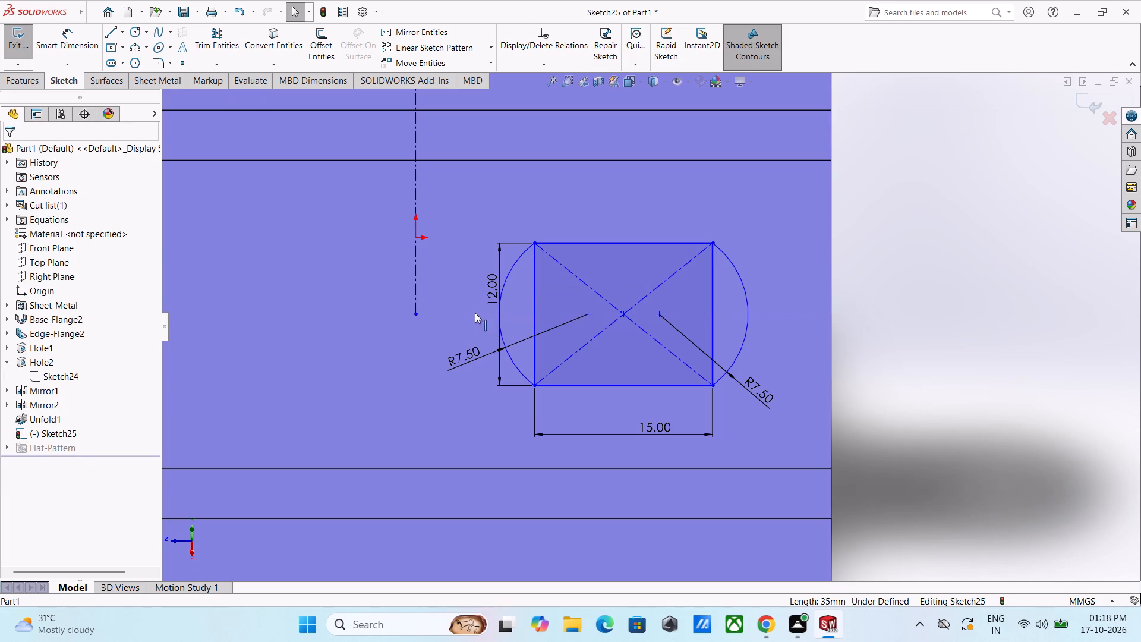
Dimension the freed point at the diagonals' crossing to the face's outer edge and set the distance to 15 mm.
{"action": "left_click", "coordinate": [65, 34]}
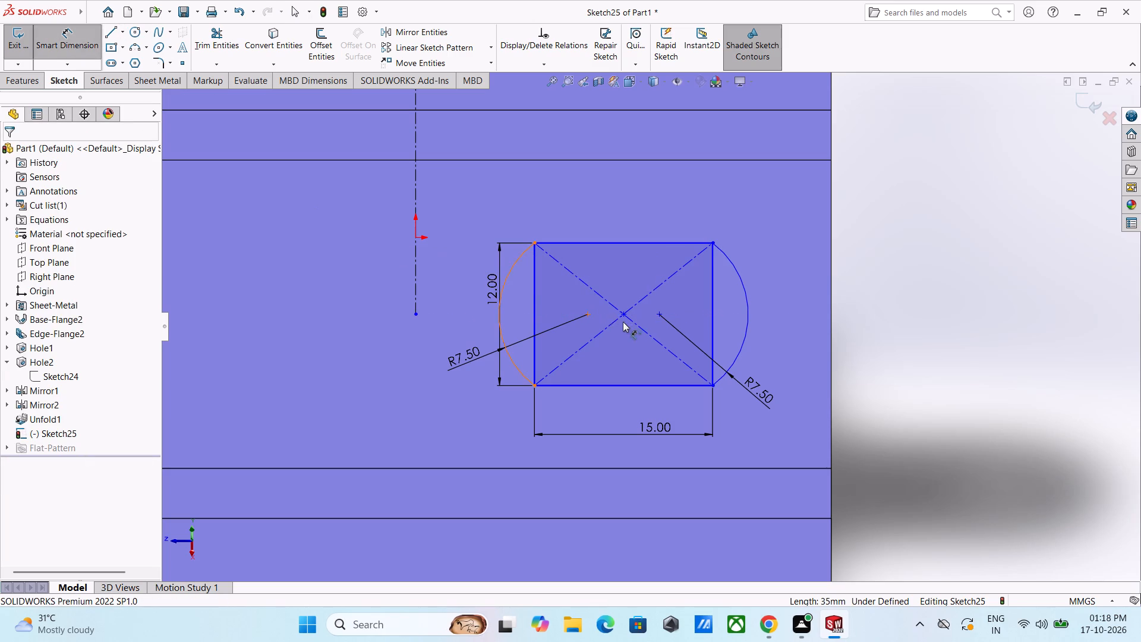
{"action": "left_click", "coordinate": [623, 313], "text": "ctrl"}
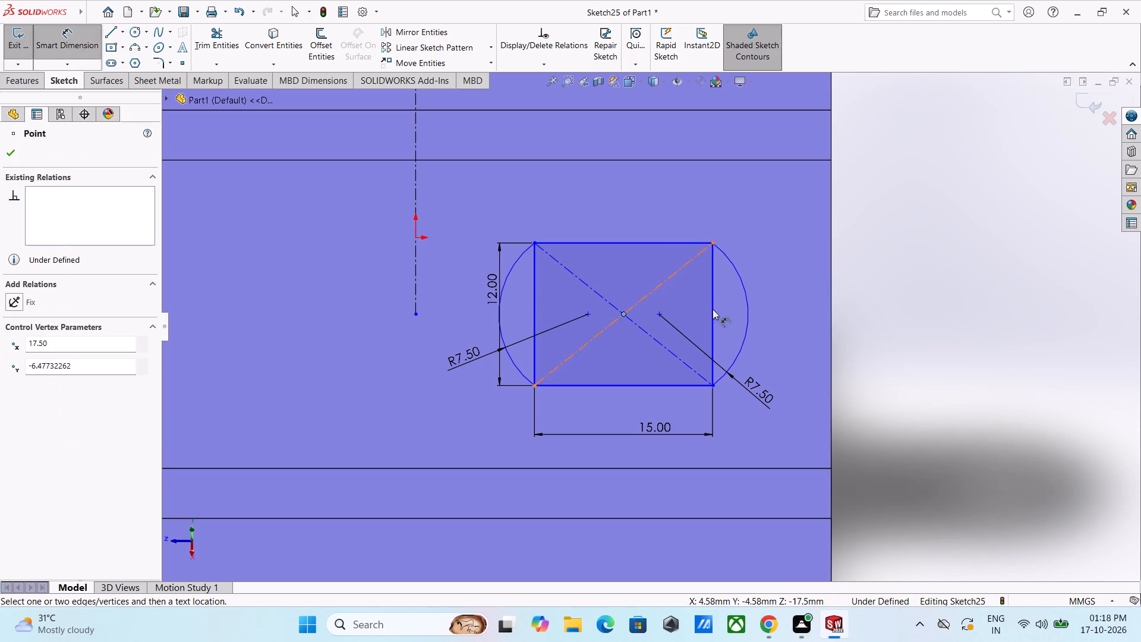
{"action": "key", "text": "Escape"}
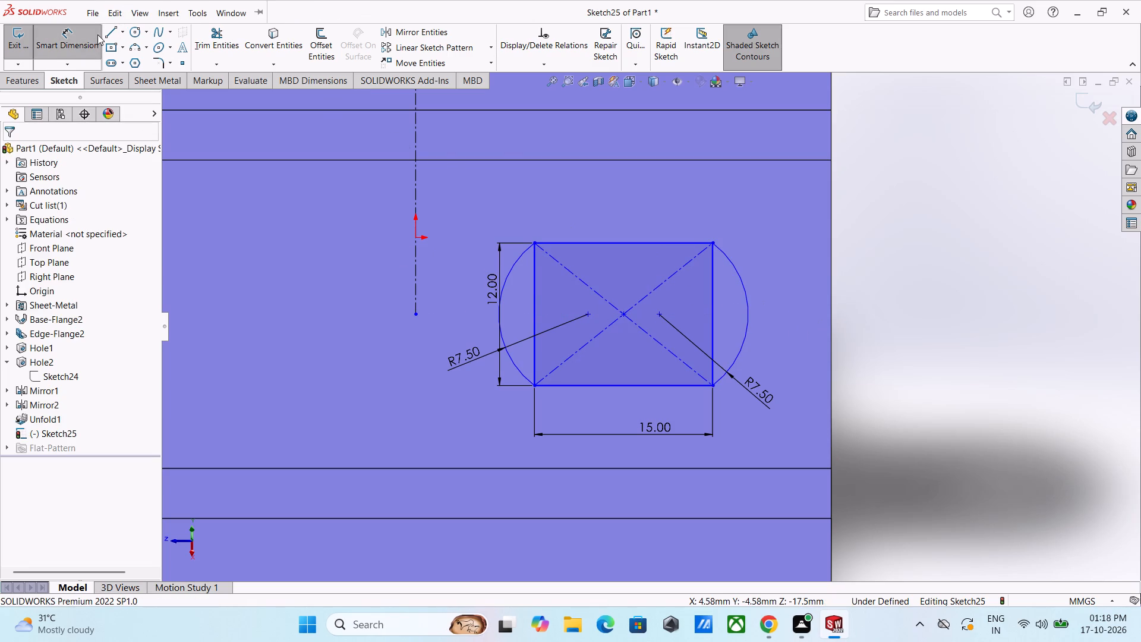
{"action": "left_click", "coordinate": [74, 42]}
{"action": "left_click", "coordinate": [84, 44]}
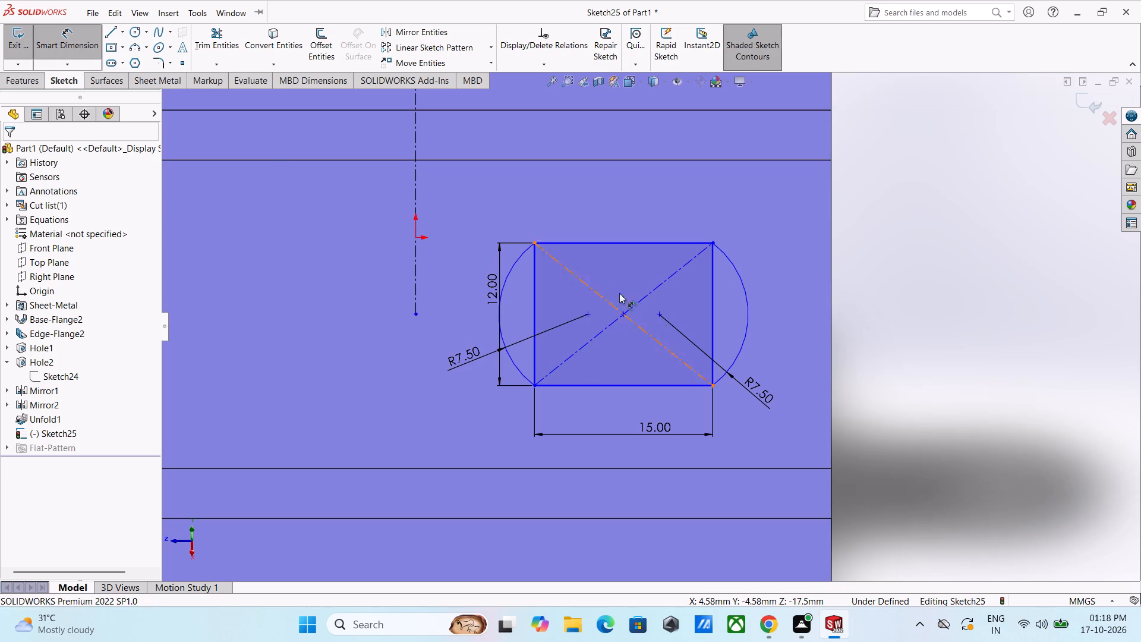
{"action": "left_click", "coordinate": [623, 311]}
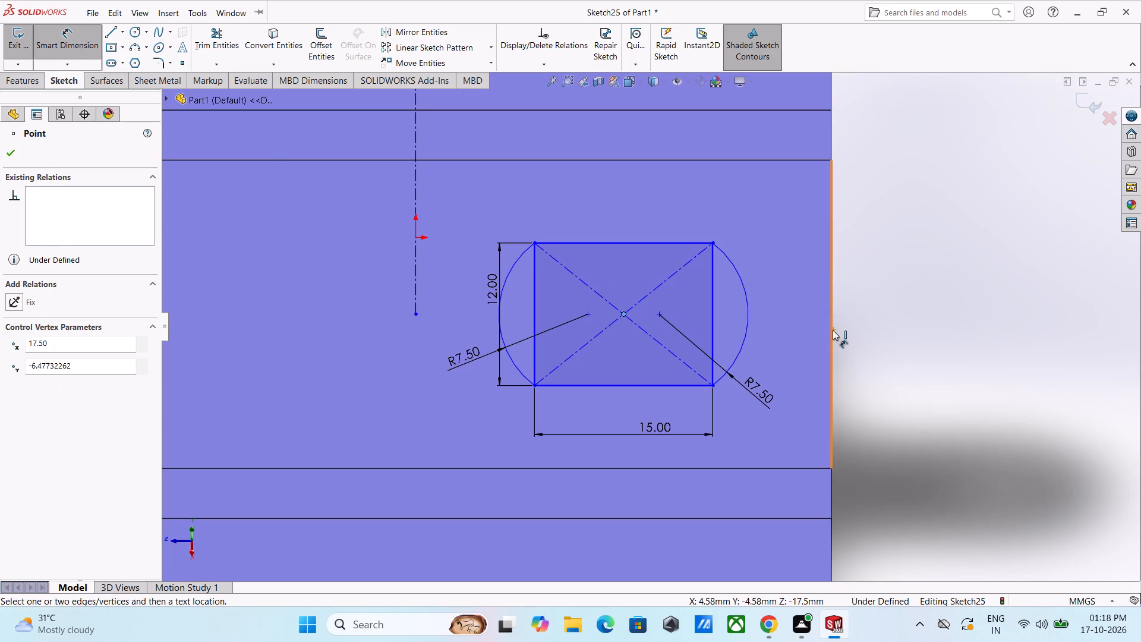
{"action": "left_click_drag", "start_coordinate": [833, 330], "coordinate": [833, 318]}
{"action": "left_click_drag", "start_coordinate": [794, 229], "coordinate": [797, 221]}
{"action": "type", "text": "15"}
{"action": "key", "text": "Return"}
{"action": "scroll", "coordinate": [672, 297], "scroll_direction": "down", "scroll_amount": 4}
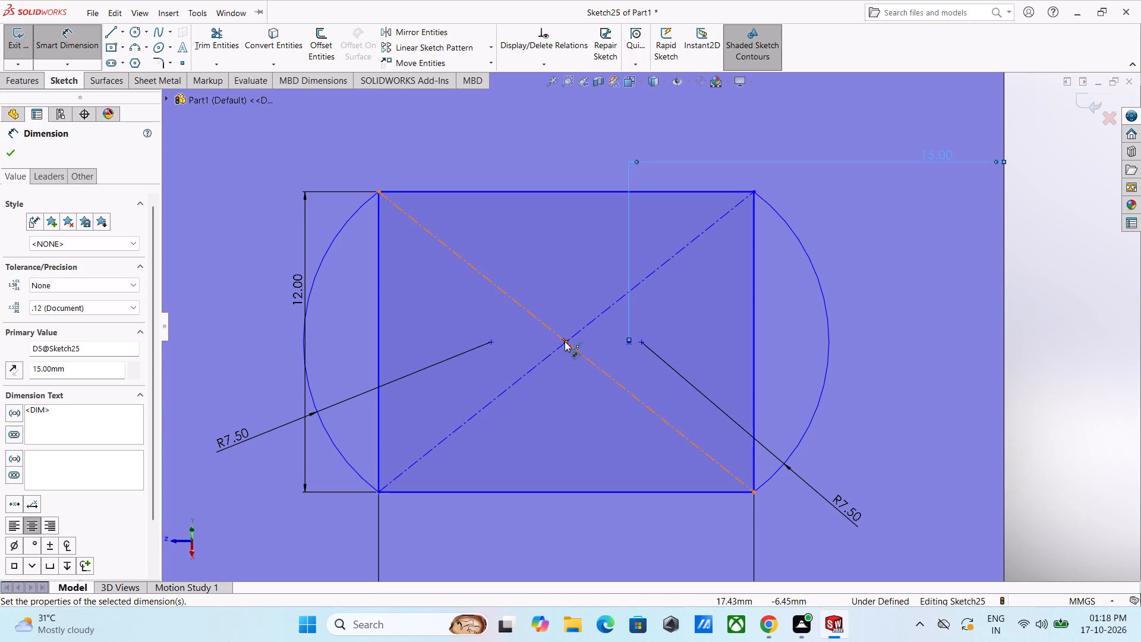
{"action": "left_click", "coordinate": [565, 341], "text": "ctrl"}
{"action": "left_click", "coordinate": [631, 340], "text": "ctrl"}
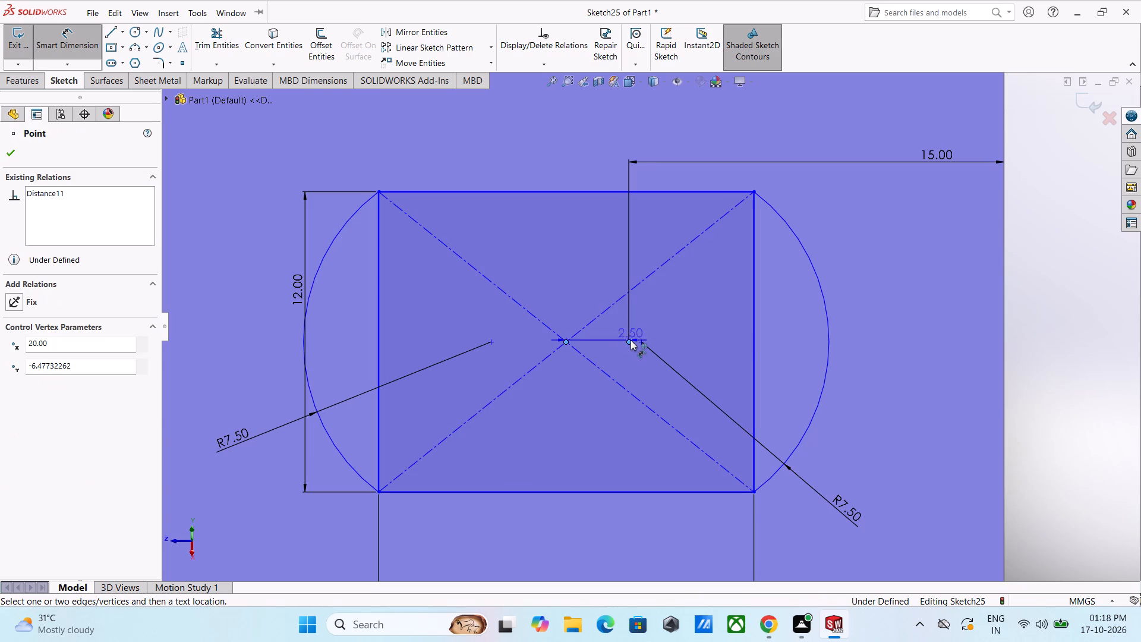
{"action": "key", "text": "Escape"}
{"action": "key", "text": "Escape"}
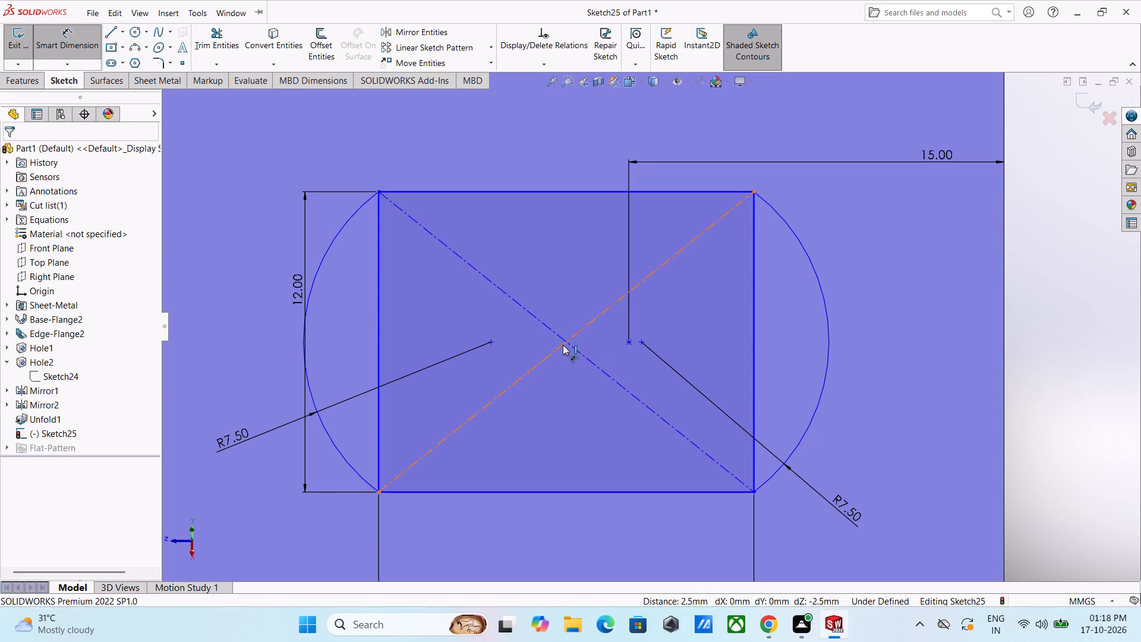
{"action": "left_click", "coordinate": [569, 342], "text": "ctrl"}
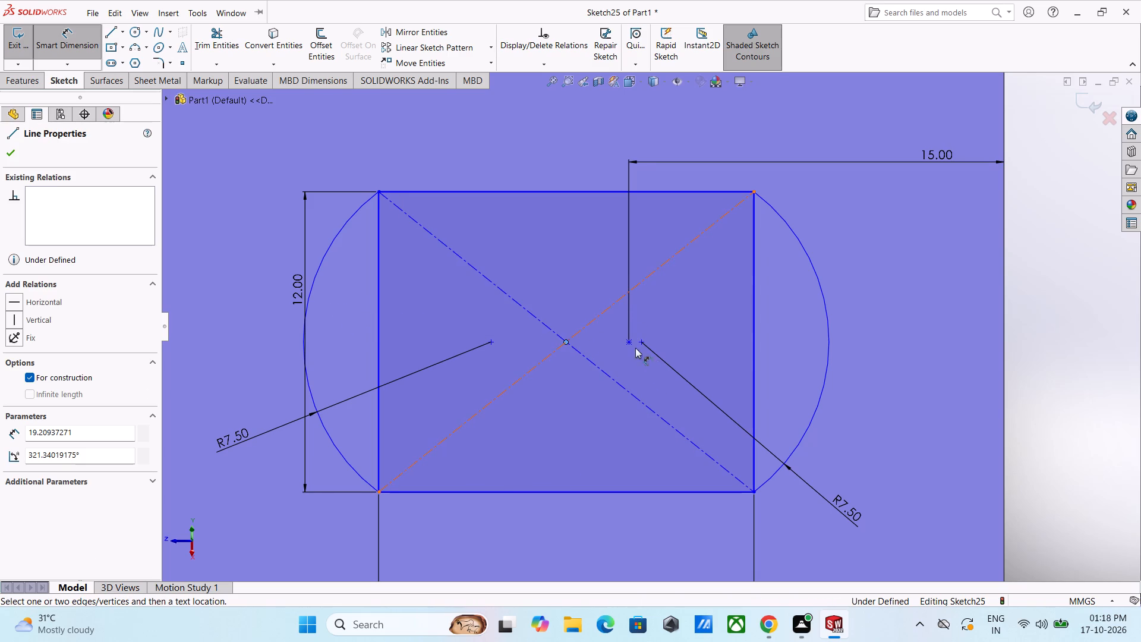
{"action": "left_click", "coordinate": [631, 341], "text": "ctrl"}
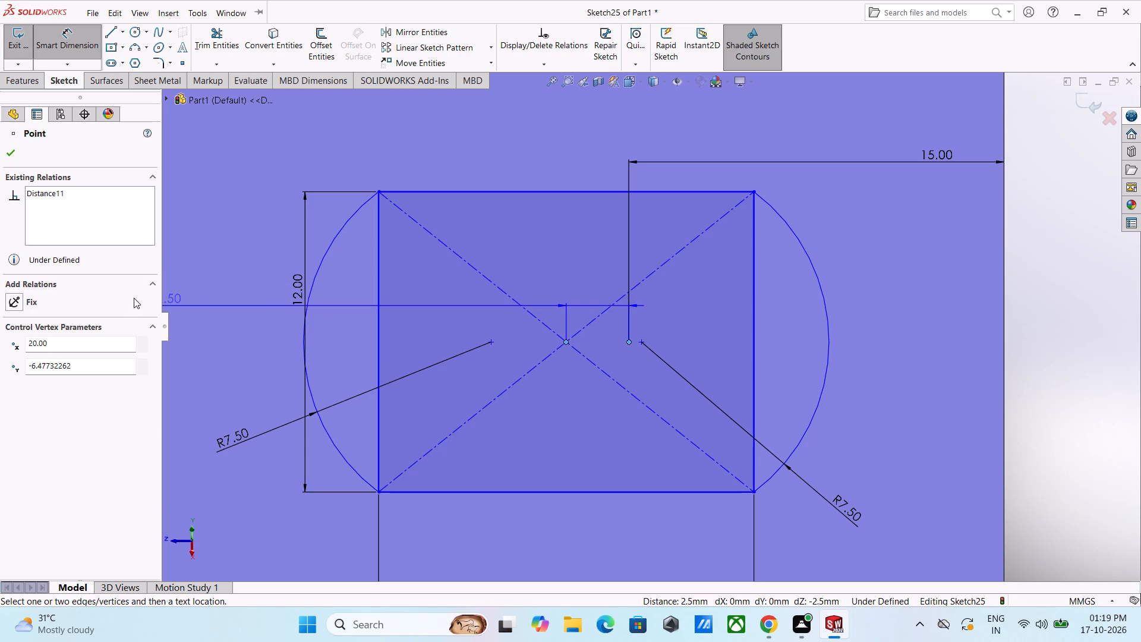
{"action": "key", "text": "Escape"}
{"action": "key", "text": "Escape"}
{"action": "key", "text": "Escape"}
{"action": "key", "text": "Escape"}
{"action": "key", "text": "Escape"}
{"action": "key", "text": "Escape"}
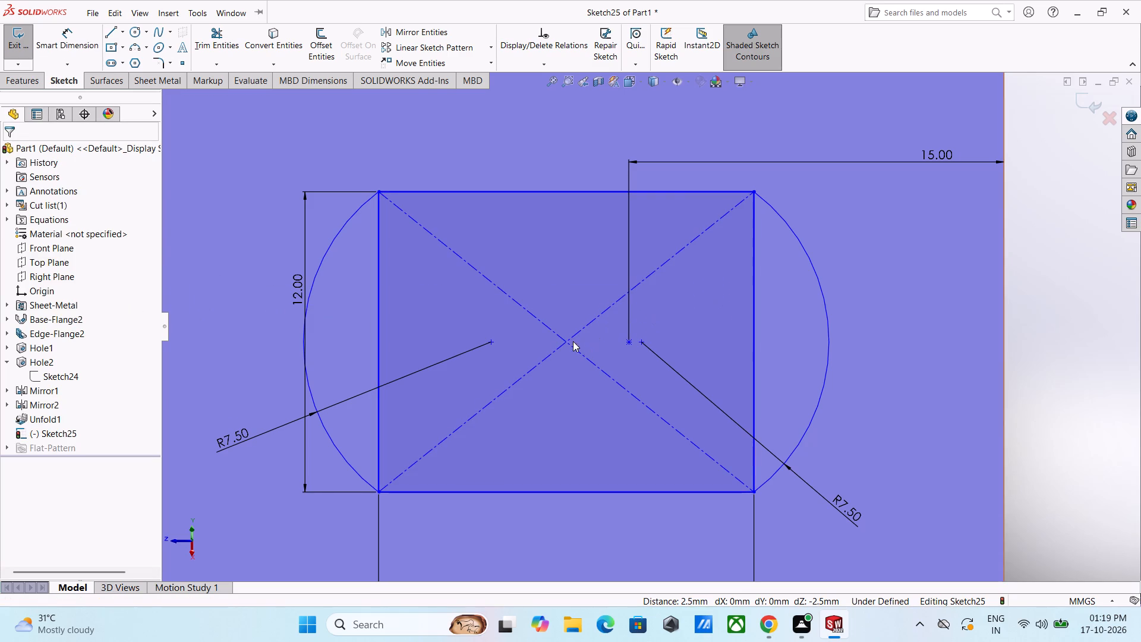
Make the midpoint at the diagonals' crossing coincident with the 15 mm dimensioned point.
{"action": "left_click", "coordinate": [565, 341], "text": "ctrl"}
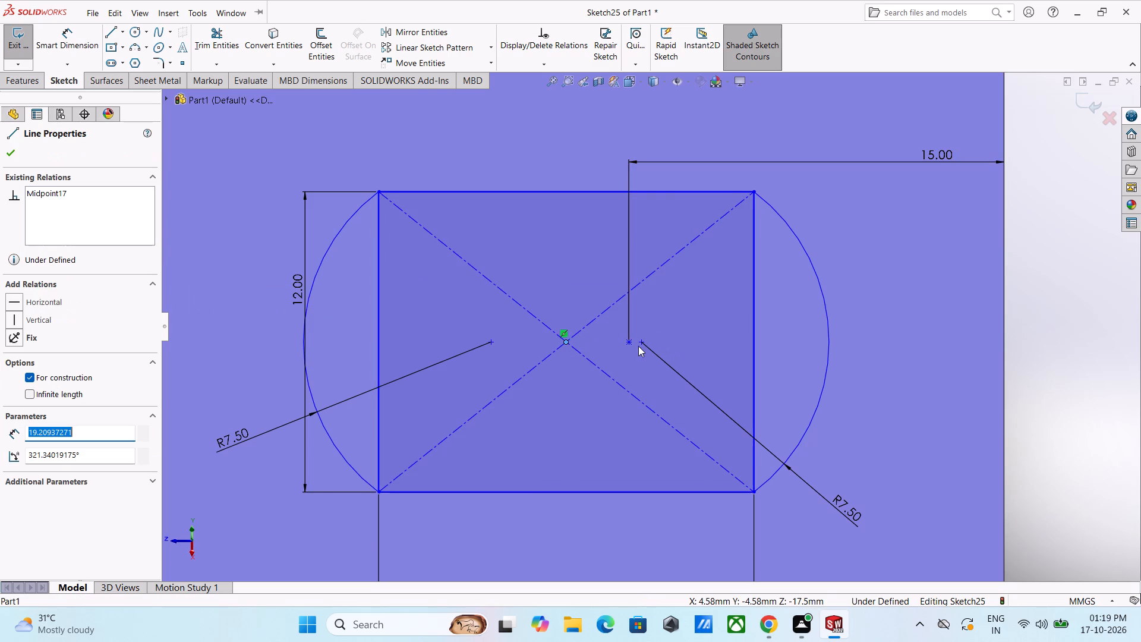
{"action": "left_click", "coordinate": [628, 342], "text": "ctrl"}
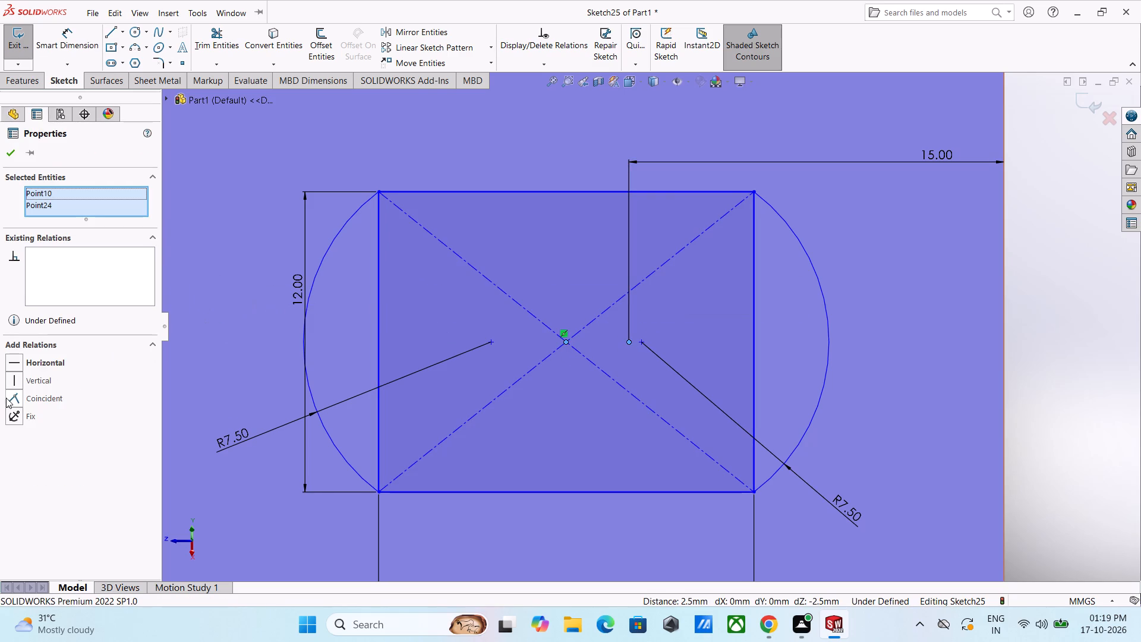
{"action": "left_click", "coordinate": [13, 398]}
{"action": "key", "text": "Escape"}
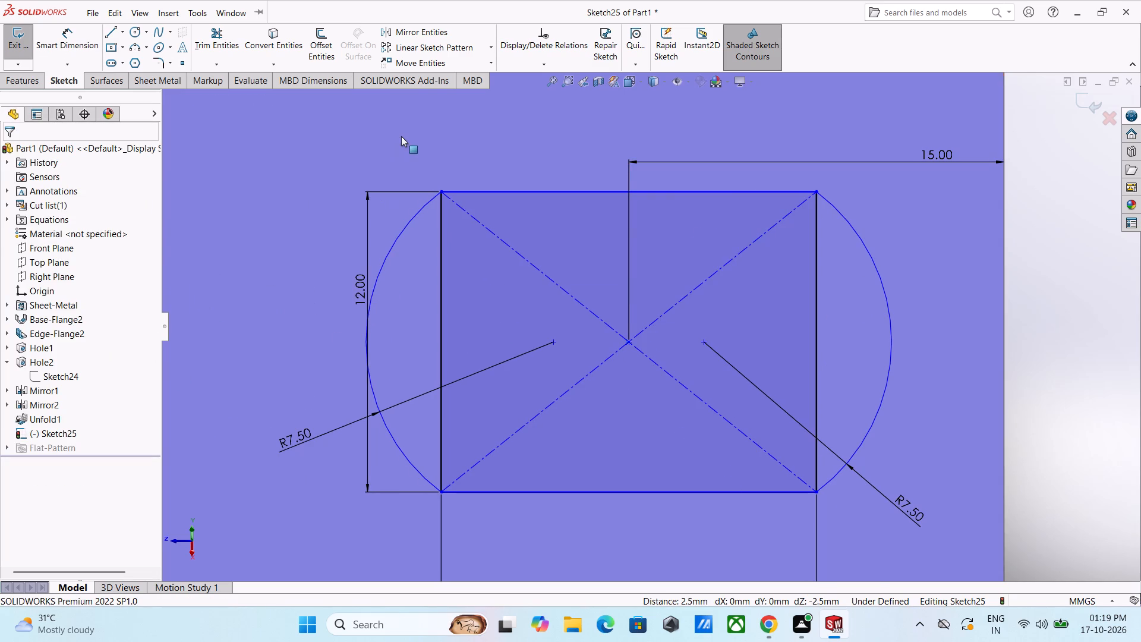
{"action": "scroll", "coordinate": [401, 136], "scroll_direction": "up", "scroll_amount": 4}
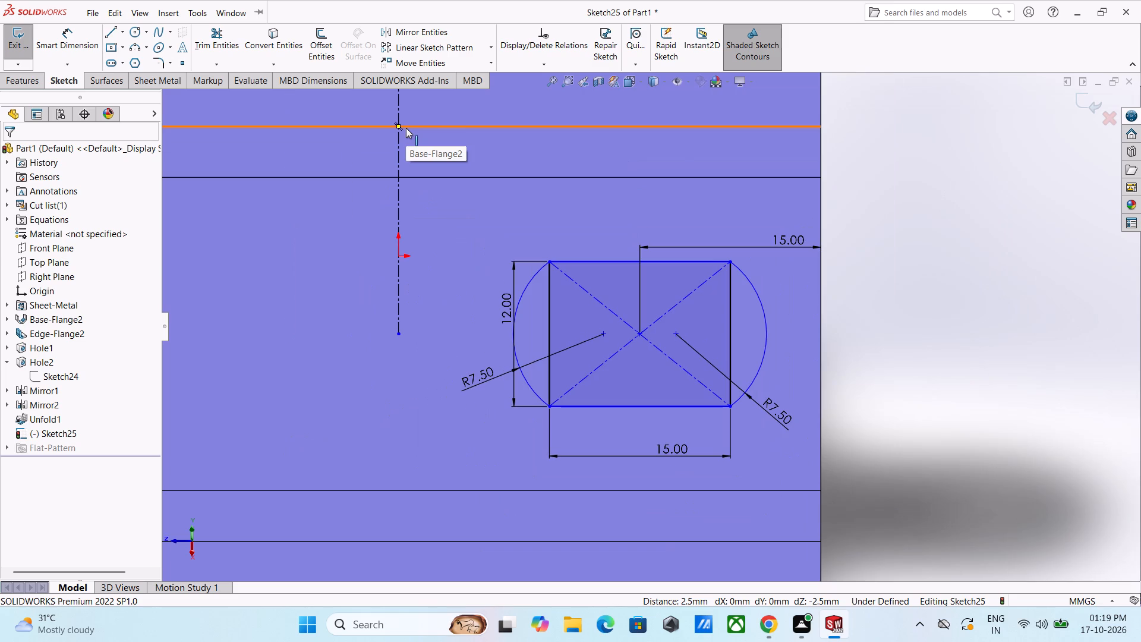
{"action": "key", "text": "Escape"}
{"action": "key", "text": "grave"}
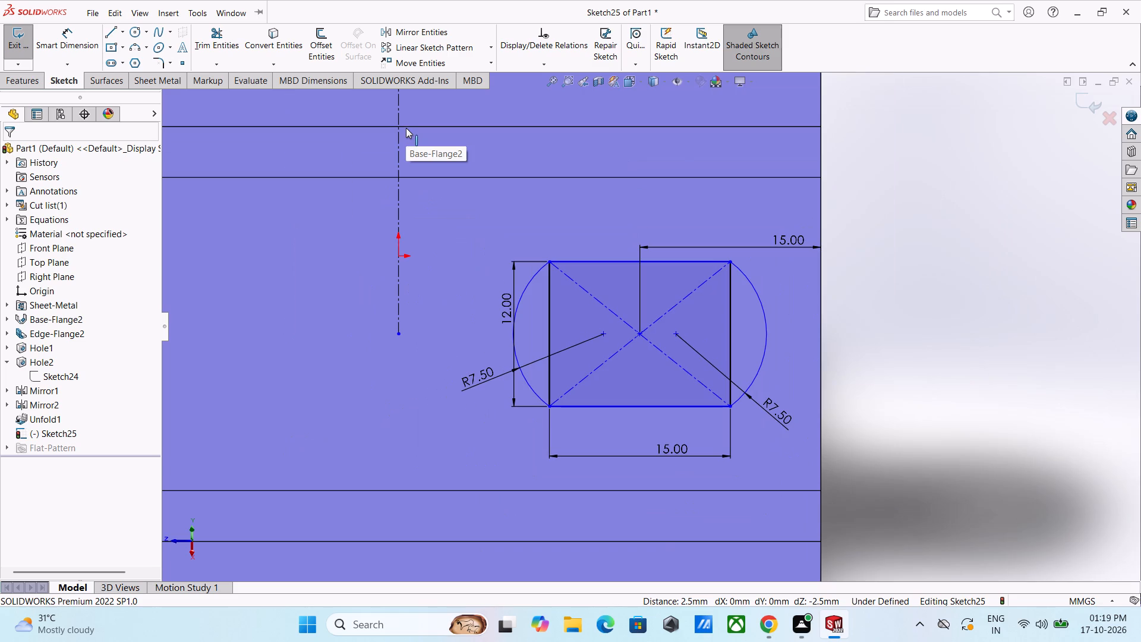
Draw a horizontal centreline about 35 mm long from the vertical centreline's lower endpoint through the rectangle's centre to the face's outer edge.
{"action": "left_click", "coordinate": [122, 35]}
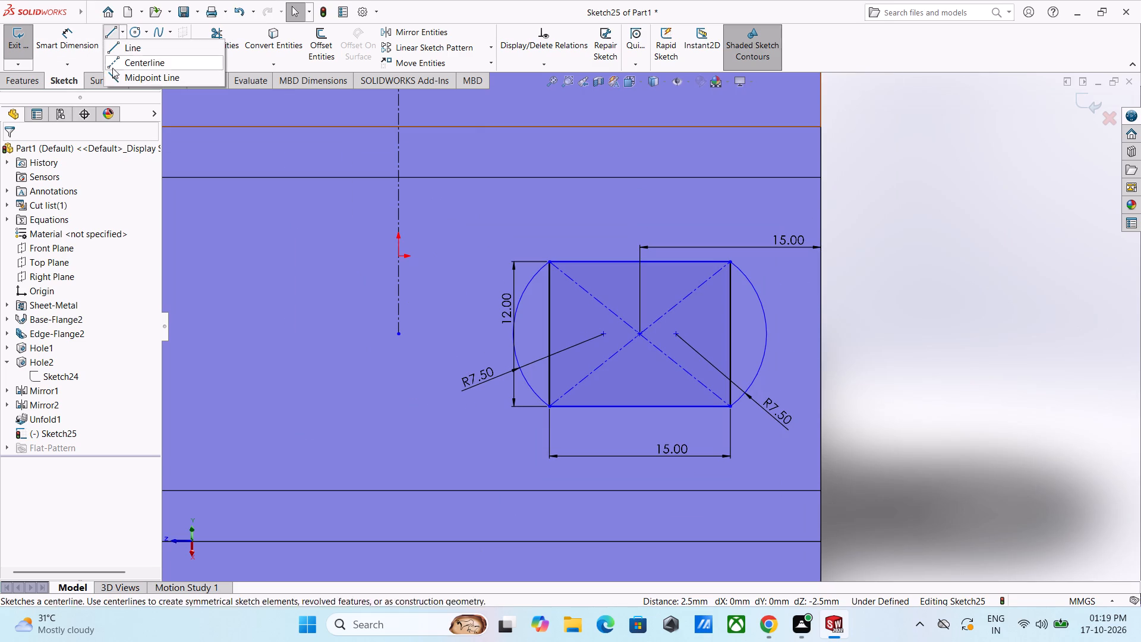
{"action": "left_click", "coordinate": [121, 64]}
{"action": "left_click", "coordinate": [400, 333]}
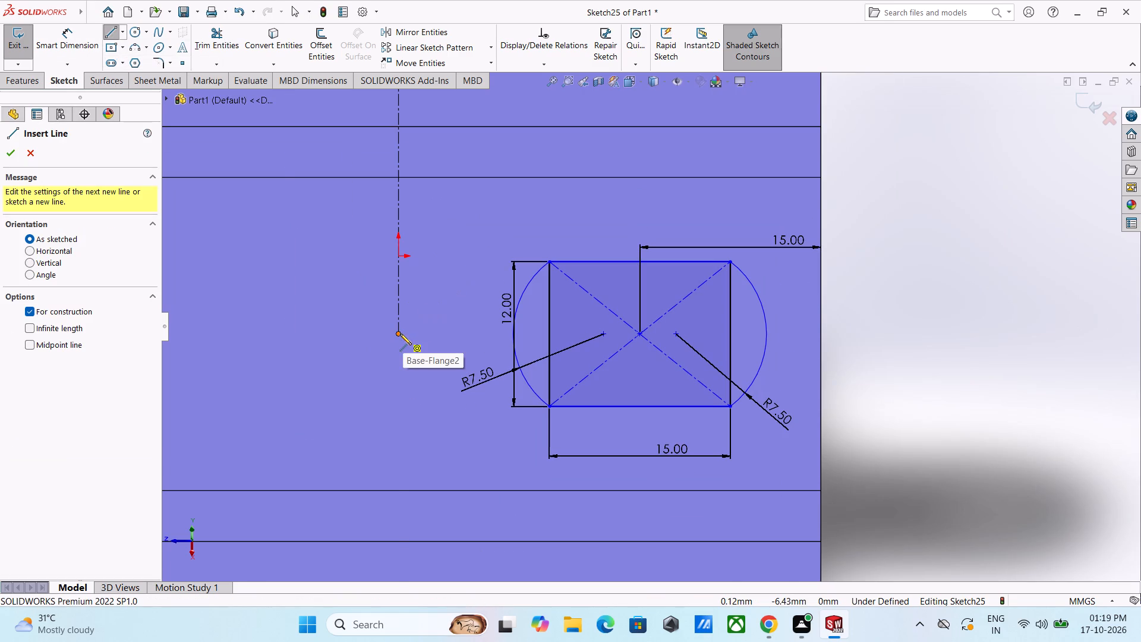
{"action": "left_click", "coordinate": [820, 333]}
{"action": "key", "text": "Escape"}
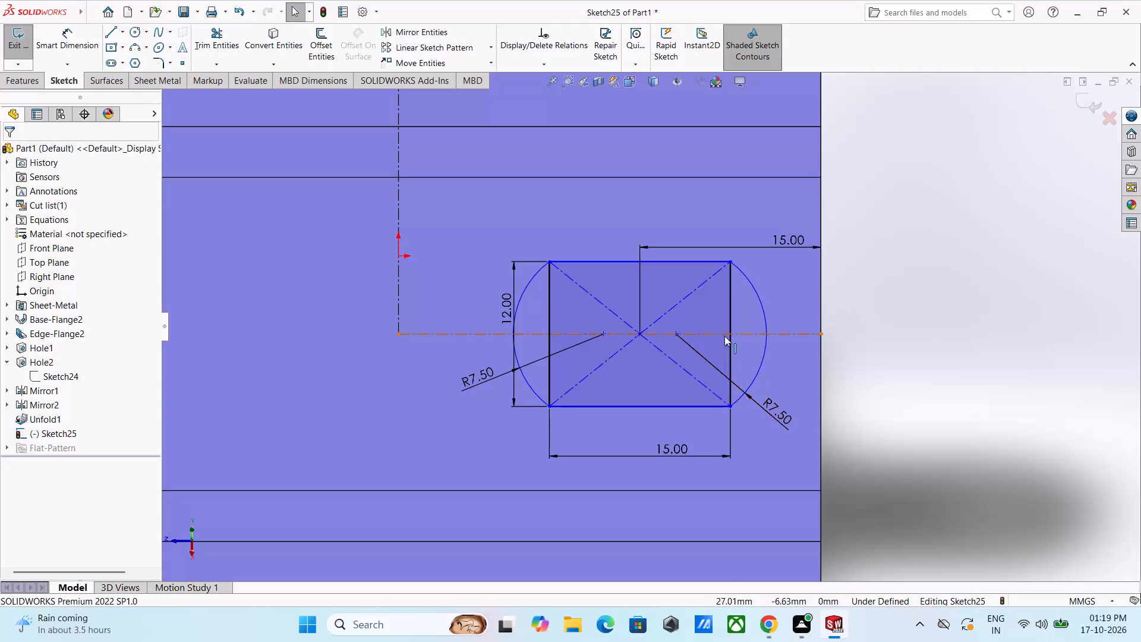
{"action": "left_click", "coordinate": [1092, 292]}
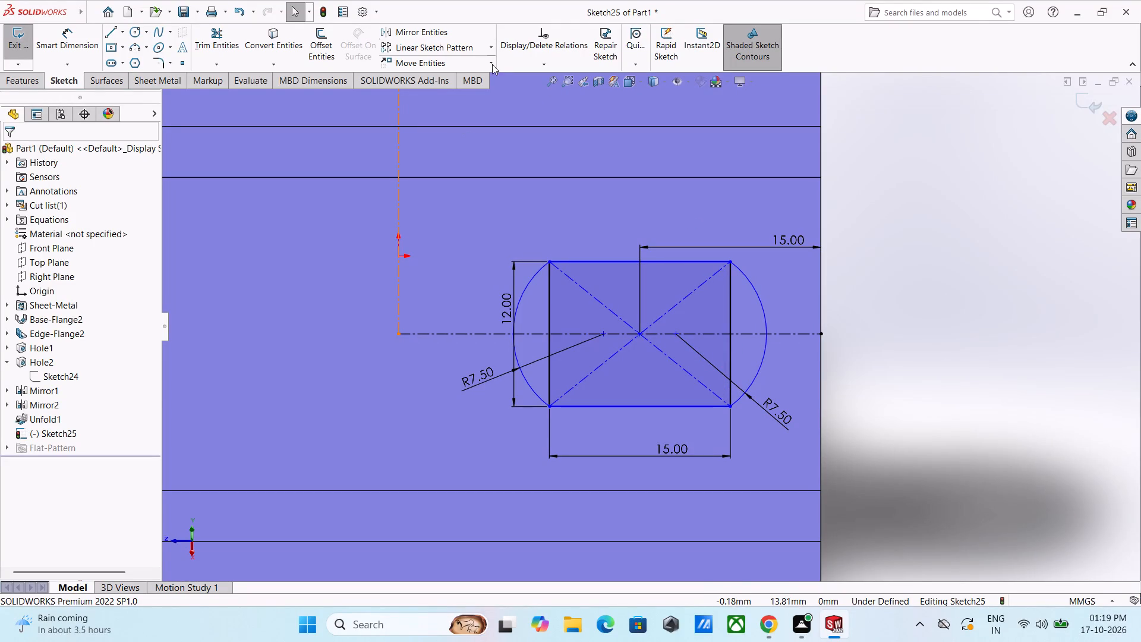
Run Fully Define Sketch on all entities in the slot sketch, calculating both relations and dimensions.
{"action": "left_click", "coordinate": [557, 65]}
{"action": "left_click", "coordinate": [557, 112]}
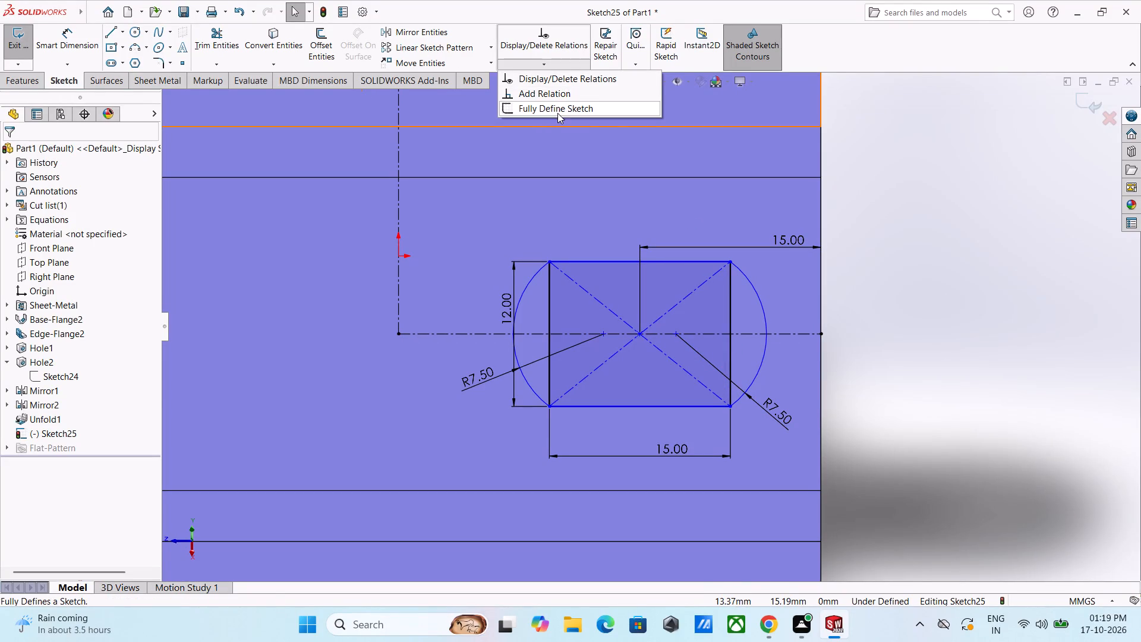
{"action": "left_click", "coordinate": [606, 267]}
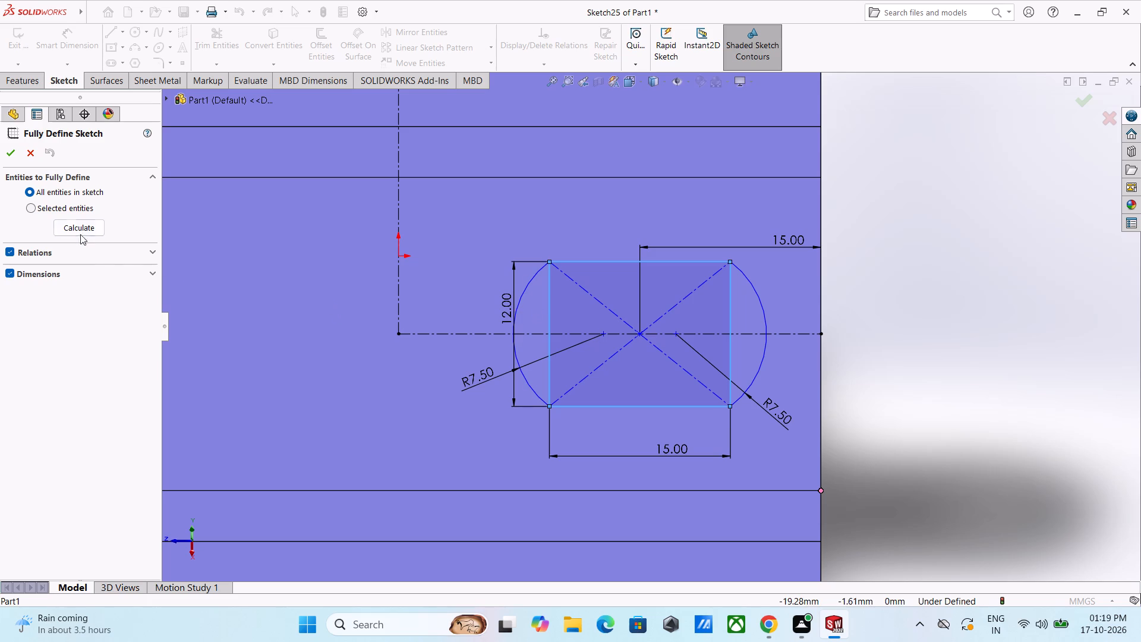
{"action": "left_click", "coordinate": [81, 231]}
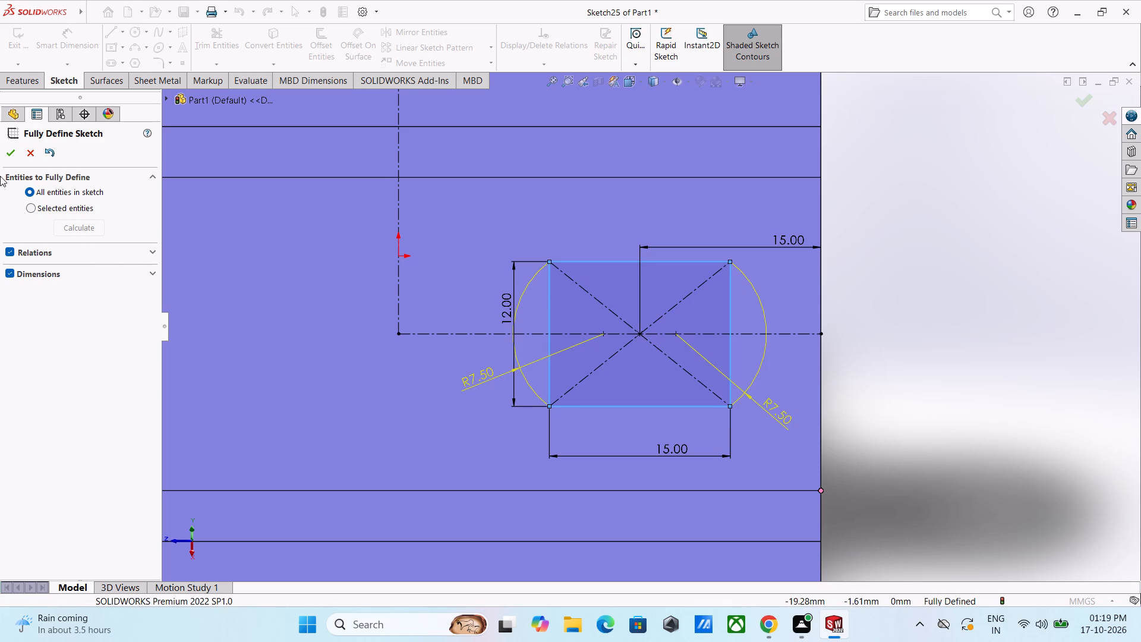
{"action": "left_click", "coordinate": [13, 157]}
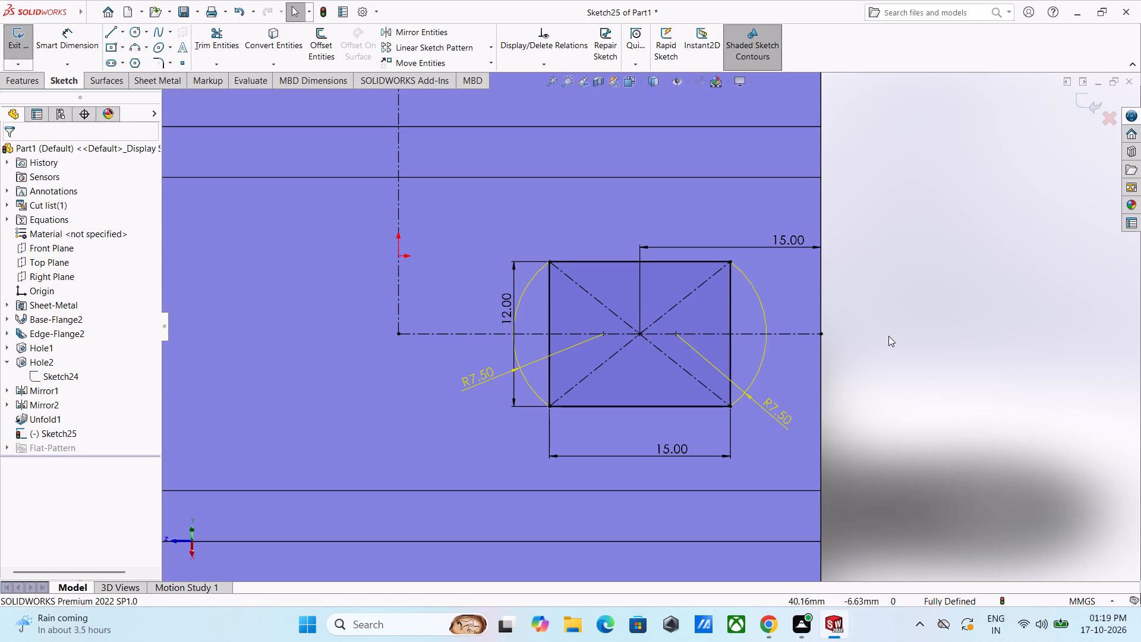
{"action": "left_click", "coordinate": [893, 337]}
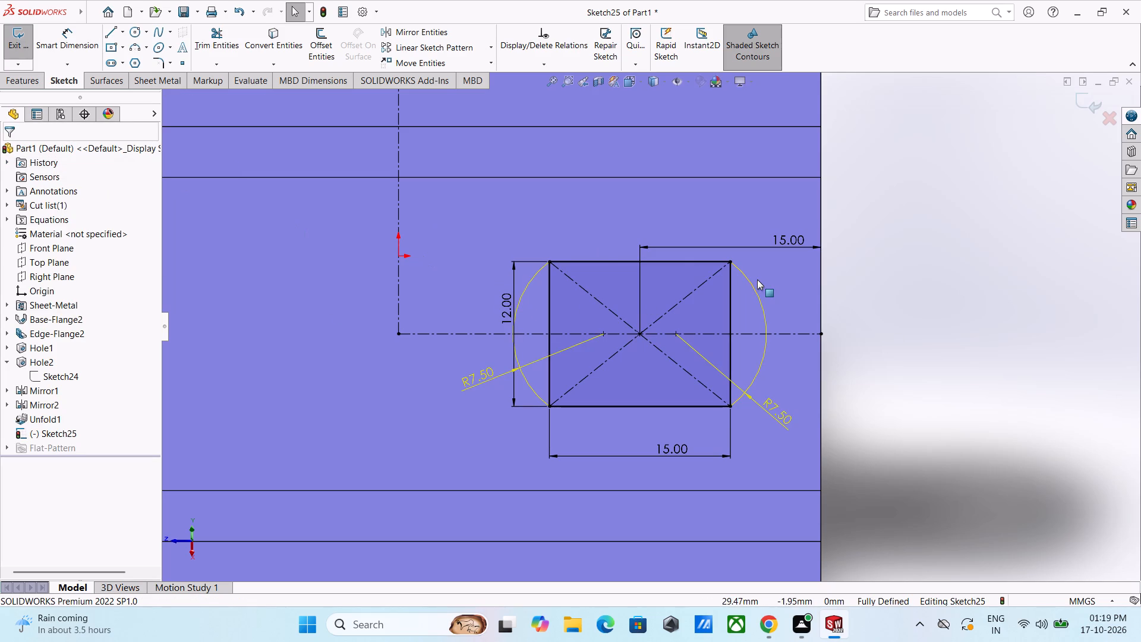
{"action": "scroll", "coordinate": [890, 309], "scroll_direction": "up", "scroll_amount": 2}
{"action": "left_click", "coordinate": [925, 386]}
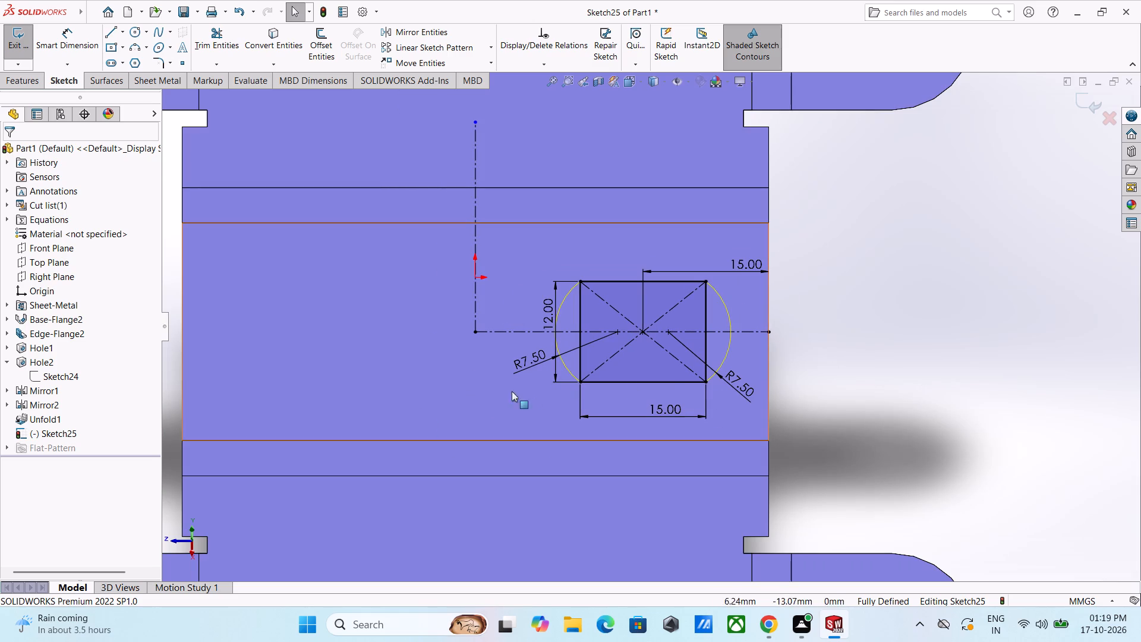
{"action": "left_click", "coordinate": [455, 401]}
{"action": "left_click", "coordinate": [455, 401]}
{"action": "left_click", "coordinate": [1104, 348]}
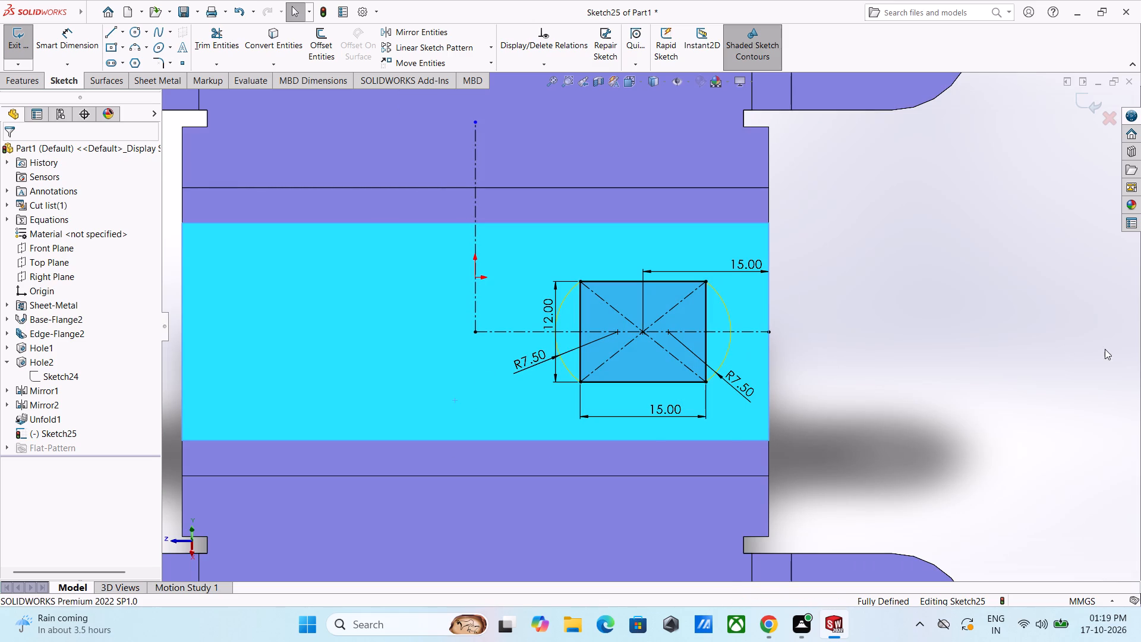
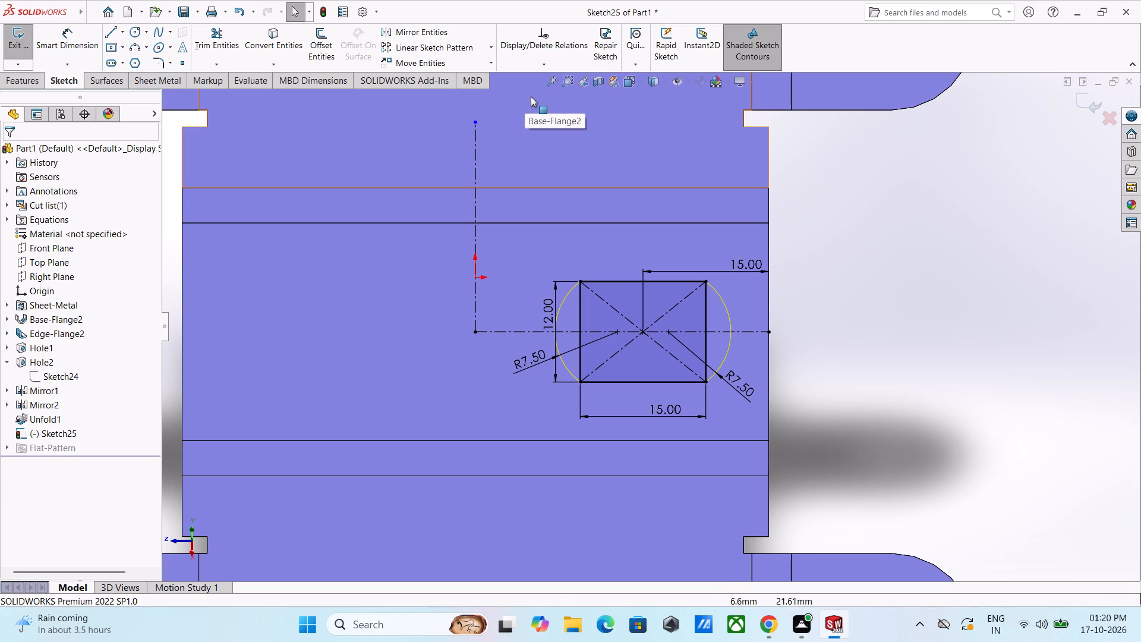
Mirror the arc-ended slot profile and its horizontal centreline about the vertical centreline, keeping the original as a copy.
{"action": "left_click", "coordinate": [455, 29]}
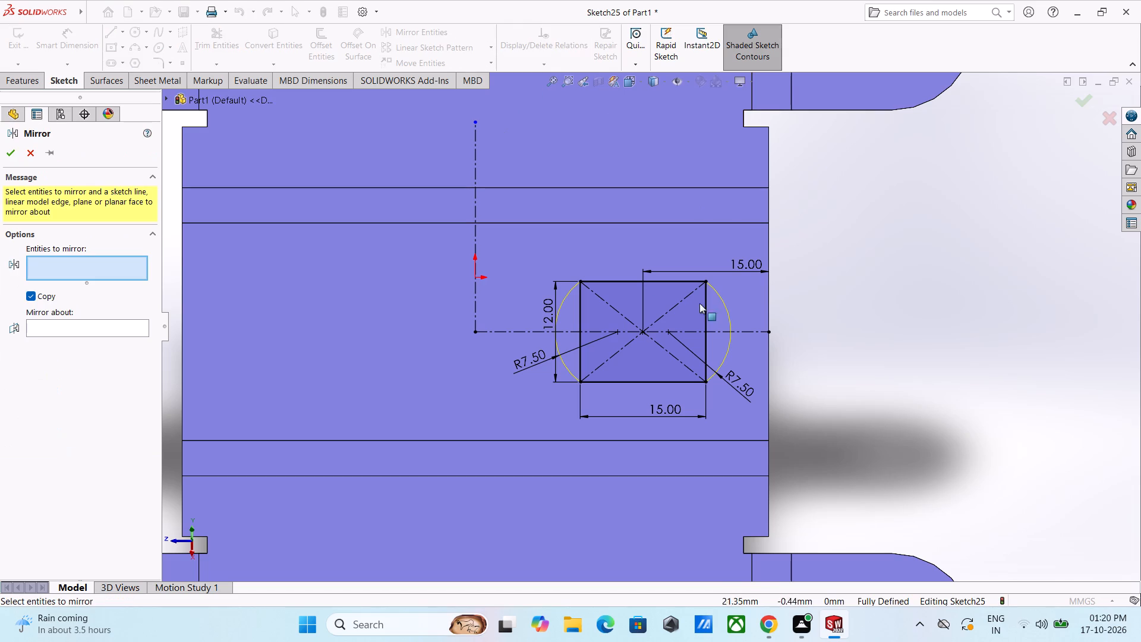
{"action": "left_click_drag", "start_coordinate": [732, 247], "coordinate": [530, 425]}
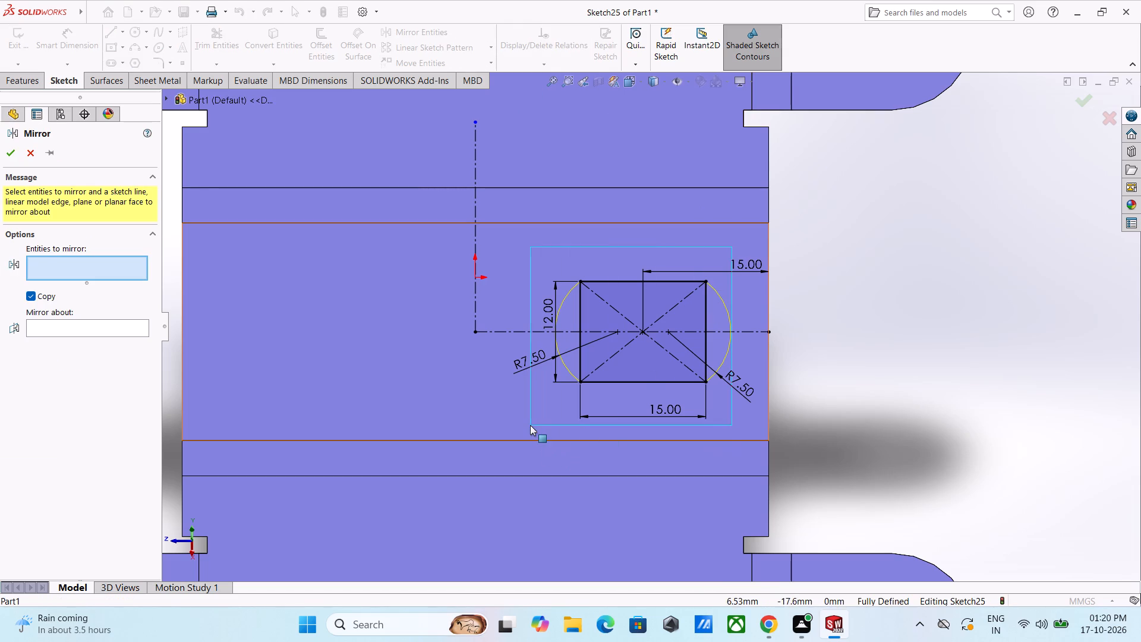
{"action": "left_click_drag", "start_coordinate": [530, 425], "coordinate": [529, 423]}
{"action": "left_click", "coordinate": [74, 436]}
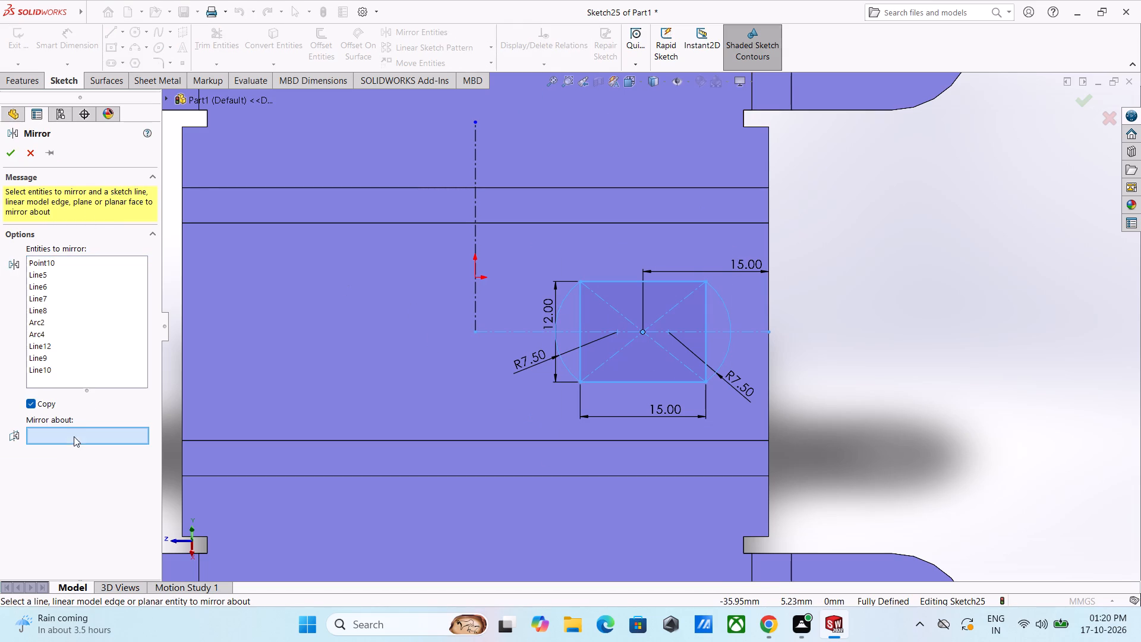
{"action": "left_click", "coordinate": [474, 232]}
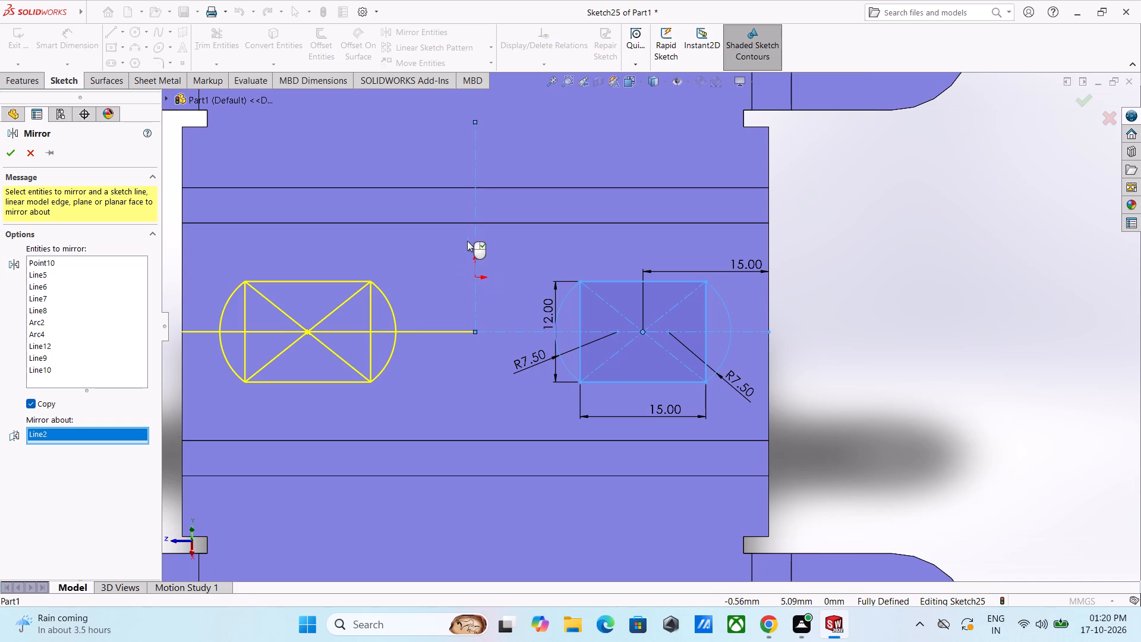
{"action": "scroll", "coordinate": [393, 297], "scroll_direction": "up", "scroll_amount": 1}
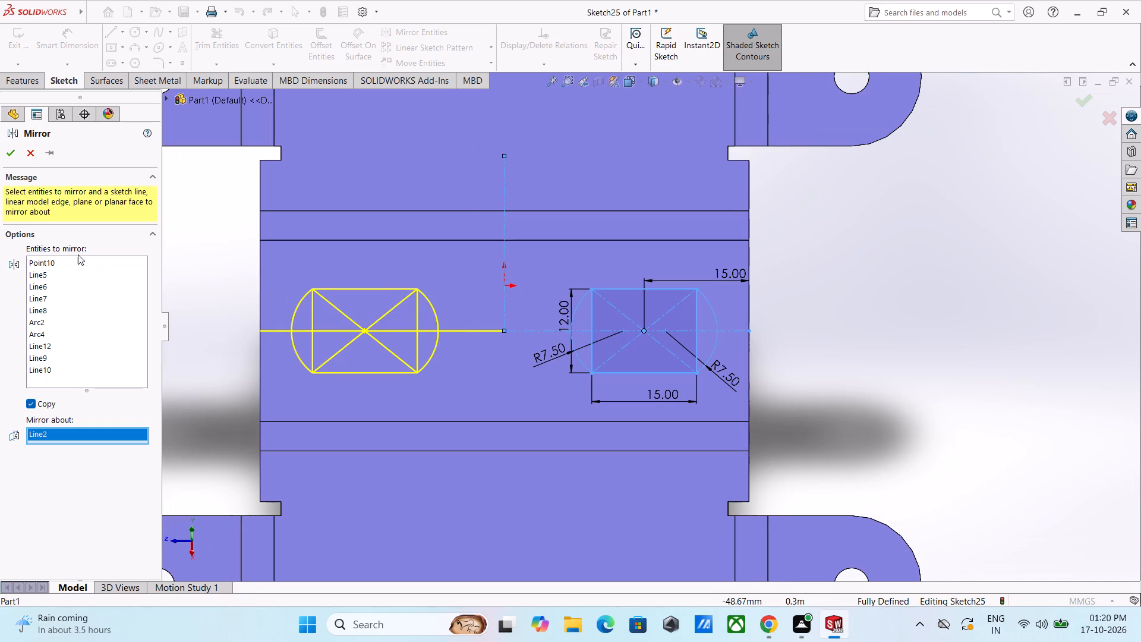
{"action": "left_click", "coordinate": [14, 155]}
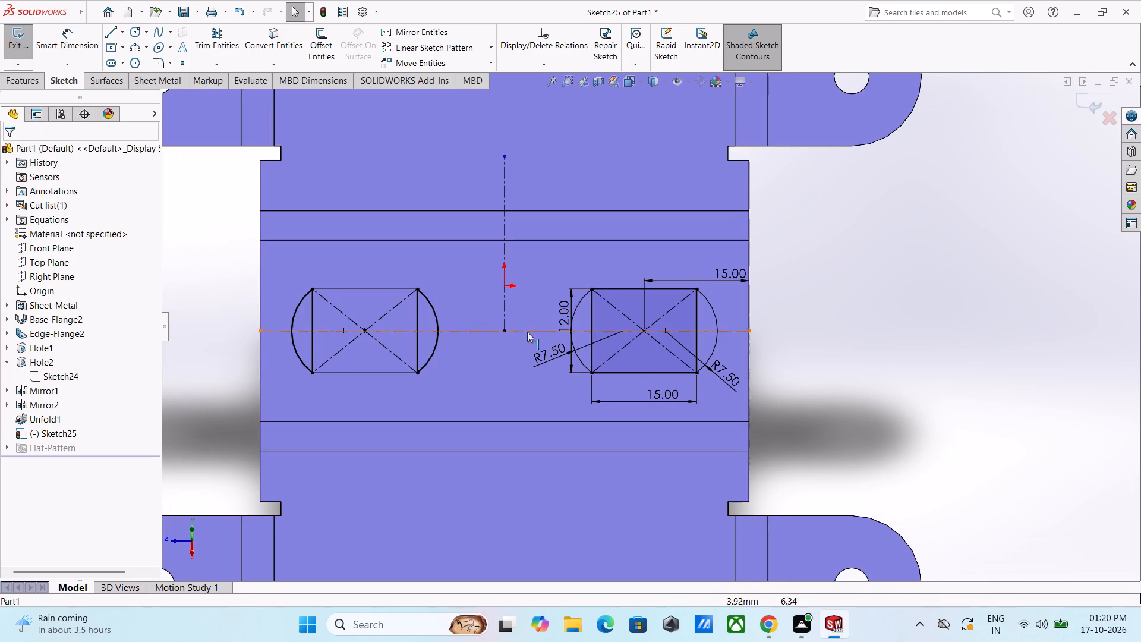
Start an Extruded Cut from the slot sketch, selecting the rectangle and both arc segments of each slot as contours.
{"action": "left_click", "coordinate": [141, 77]}
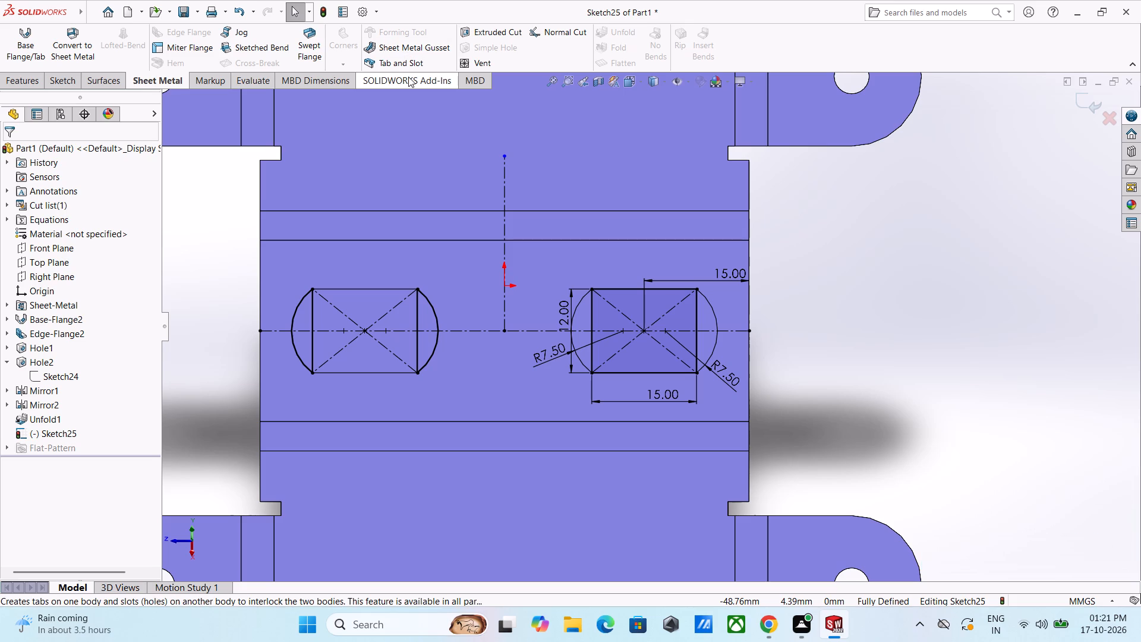
{"action": "left_click", "coordinate": [494, 32]}
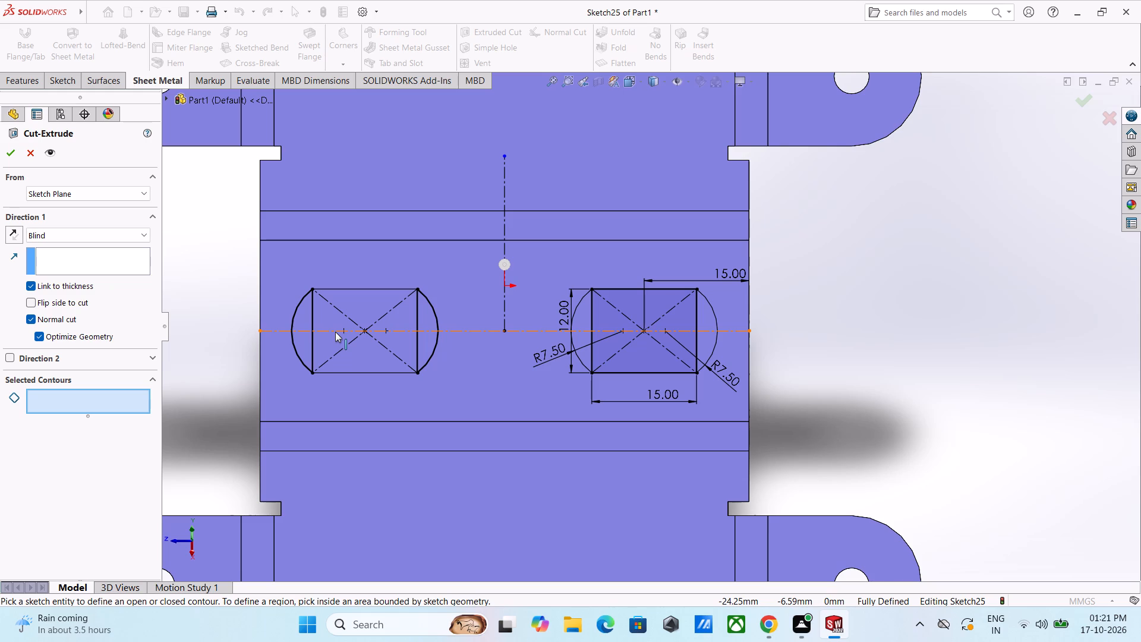
{"action": "middle_click_drag", "start_coordinate": [343, 316], "coordinate": [414, 273]}
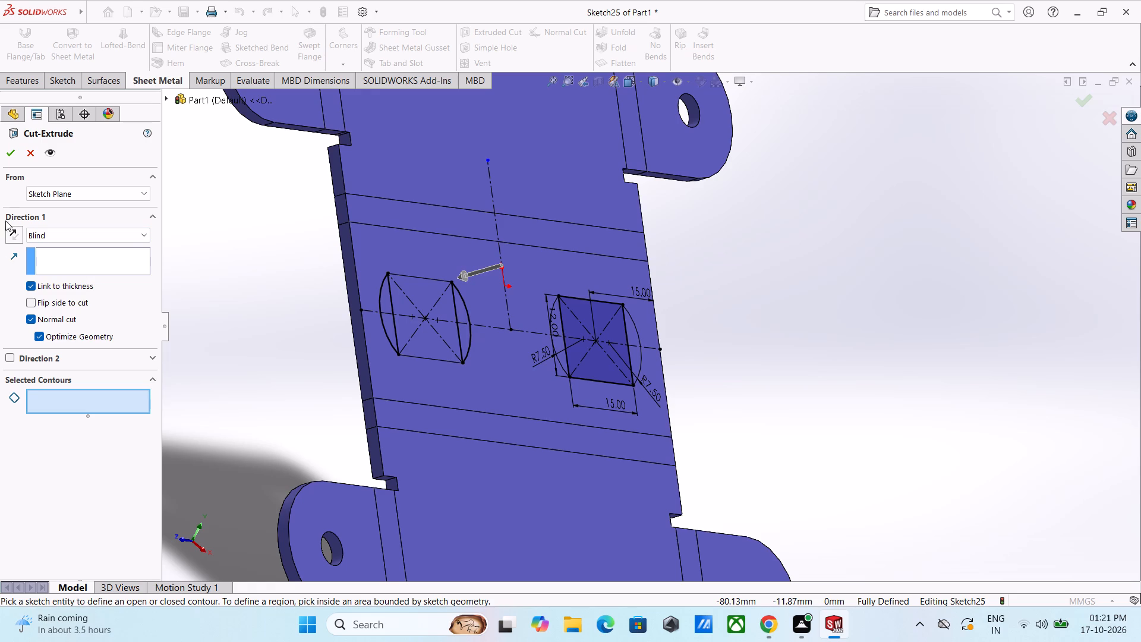
{"action": "left_click", "coordinate": [108, 193]}
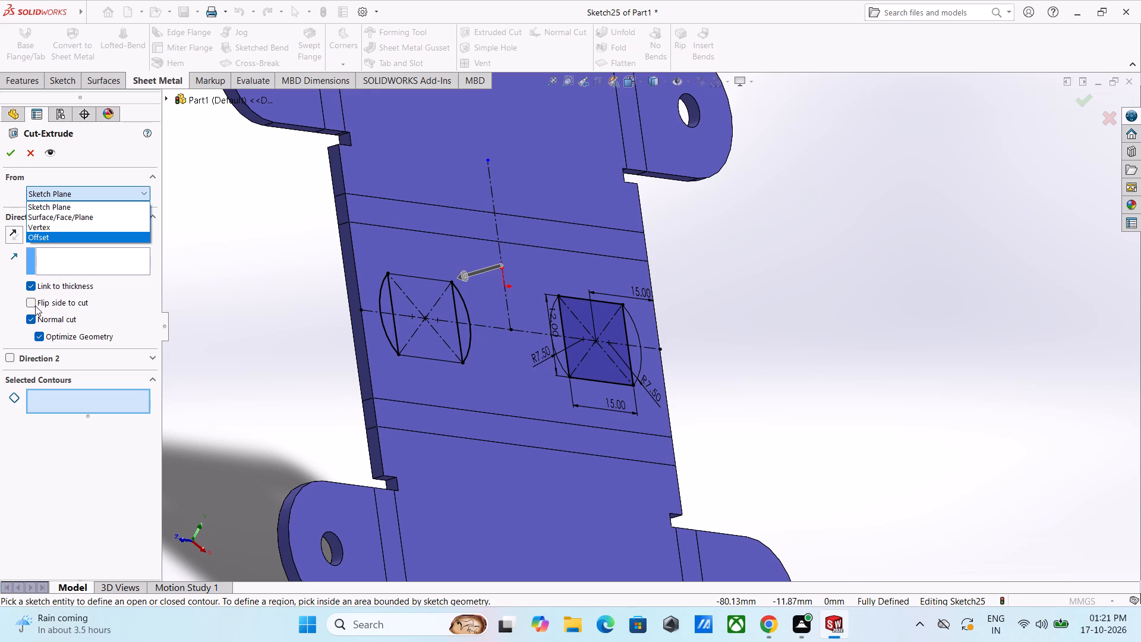
{"action": "left_click", "coordinate": [346, 301]}
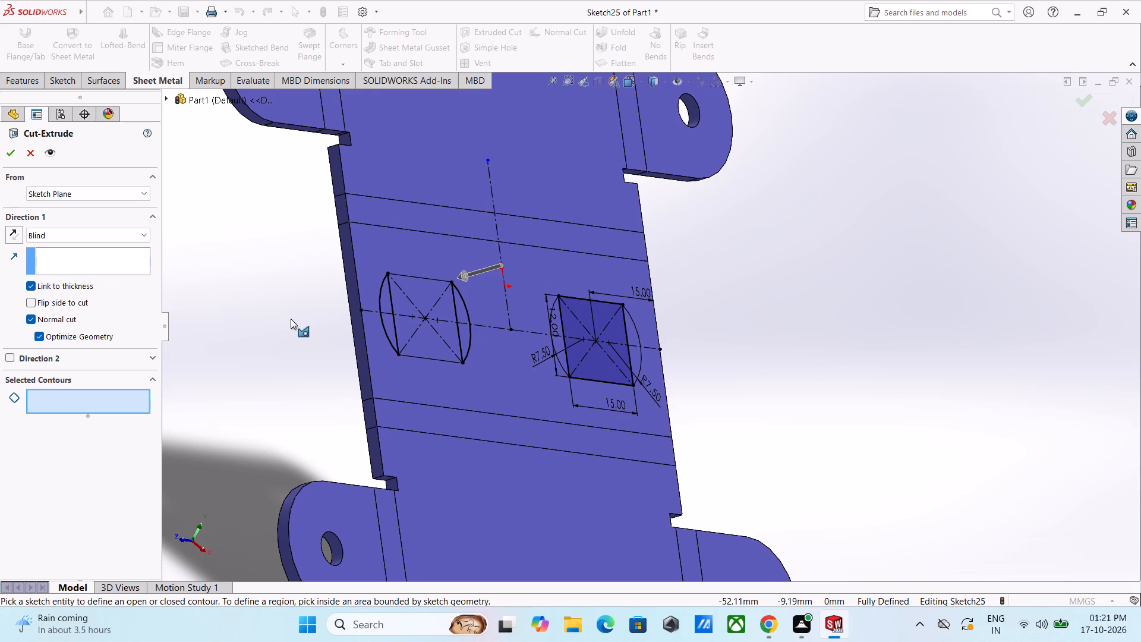
{"action": "left_click", "coordinate": [418, 335]}
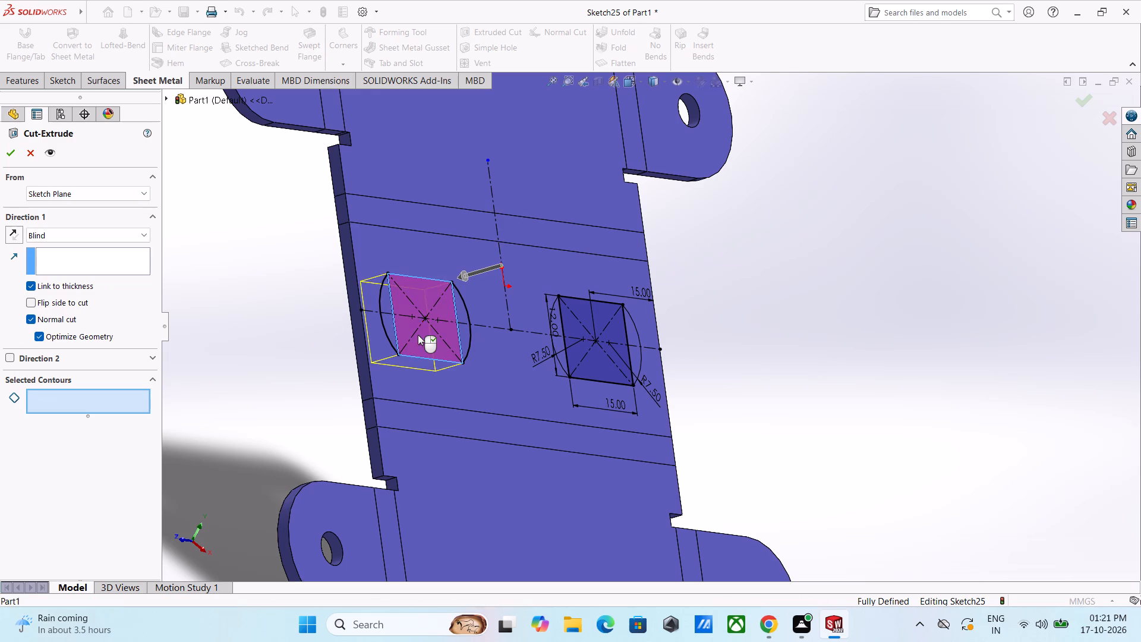
{"action": "scroll", "coordinate": [397, 326], "scroll_direction": "down", "scroll_amount": 1}
{"action": "middle_click_drag", "start_coordinate": [397, 326], "coordinate": [375, 344]}
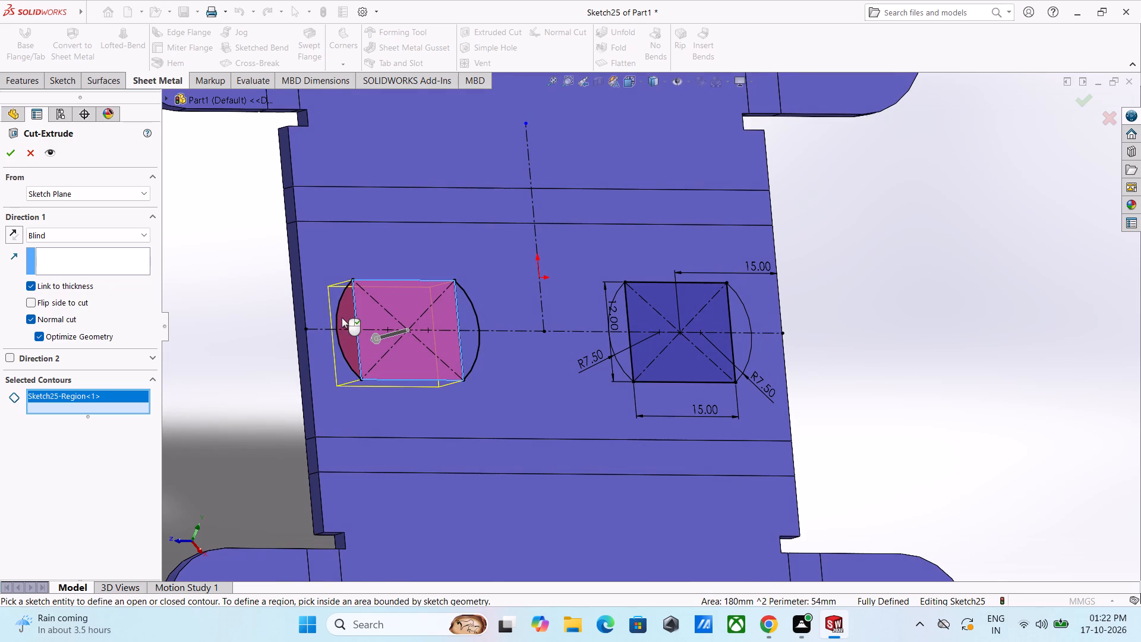
{"action": "left_click", "coordinate": [342, 316]}
{"action": "left_click", "coordinate": [469, 325]}
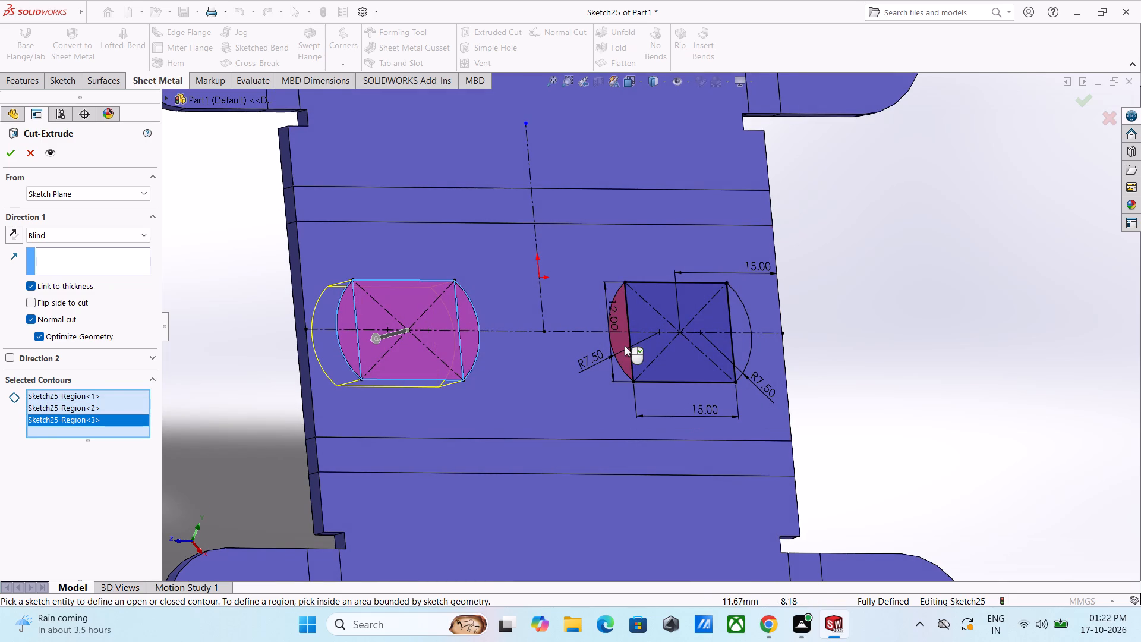
{"action": "left_click", "coordinate": [622, 356]}
{"action": "left_click", "coordinate": [645, 350]}
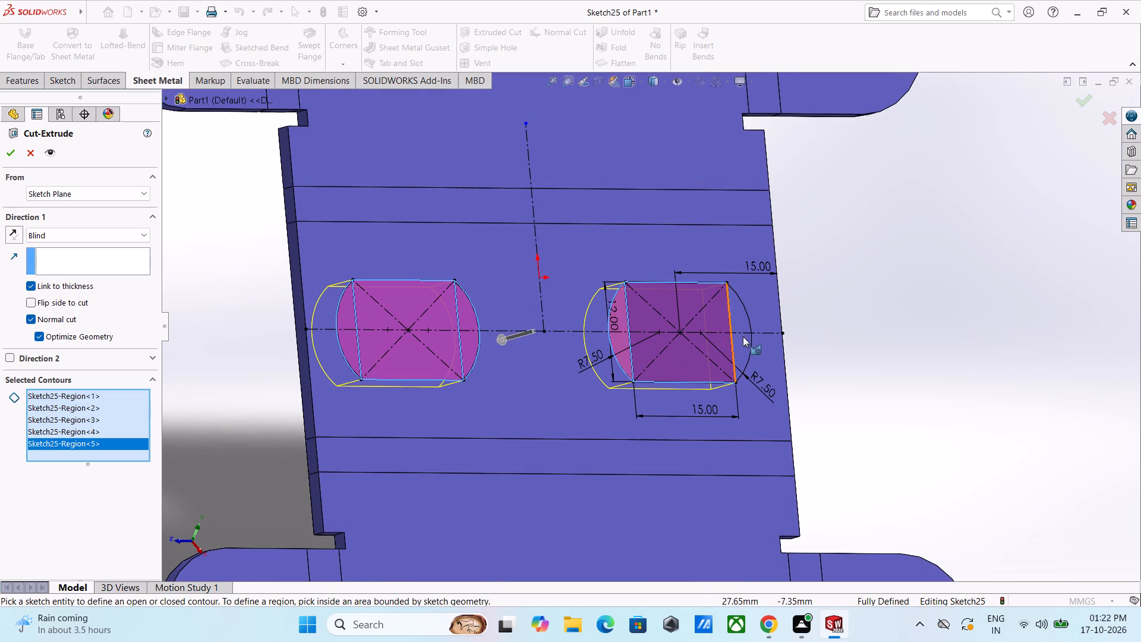
{"action": "left_click", "coordinate": [743, 343]}
Complete the blind cut of both slots from the sketch plane, linked to thickness with Normal cut and Optimize Geometry enabled.
{"action": "middle_click_drag", "start_coordinate": [328, 307], "coordinate": [385, 309]}
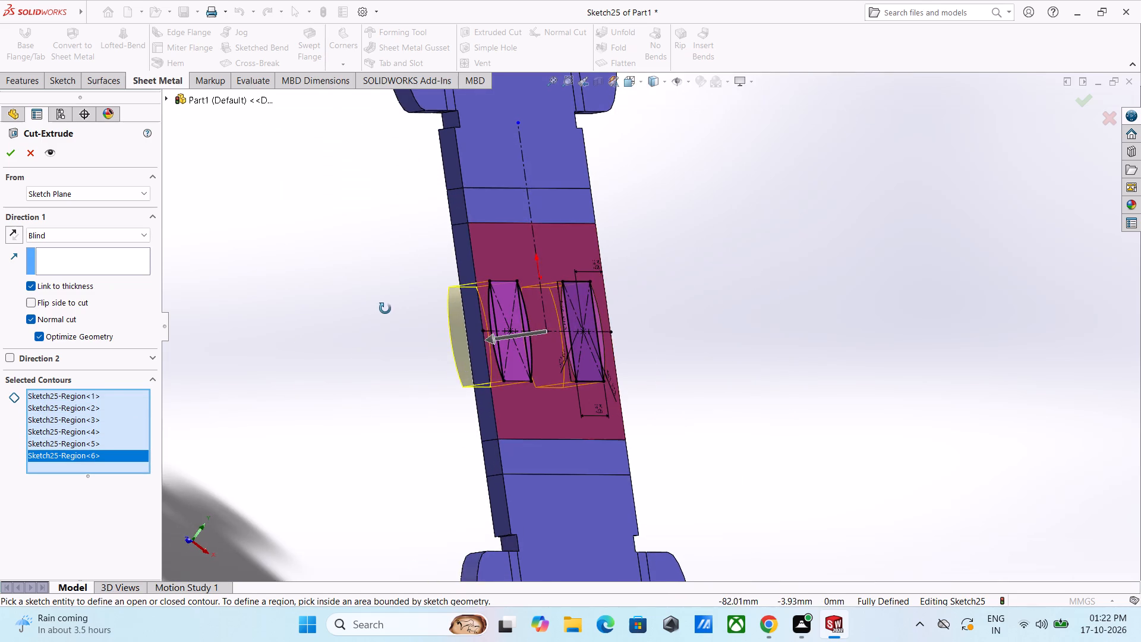
{"action": "middle_click_drag", "start_coordinate": [385, 309], "coordinate": [395, 312]}
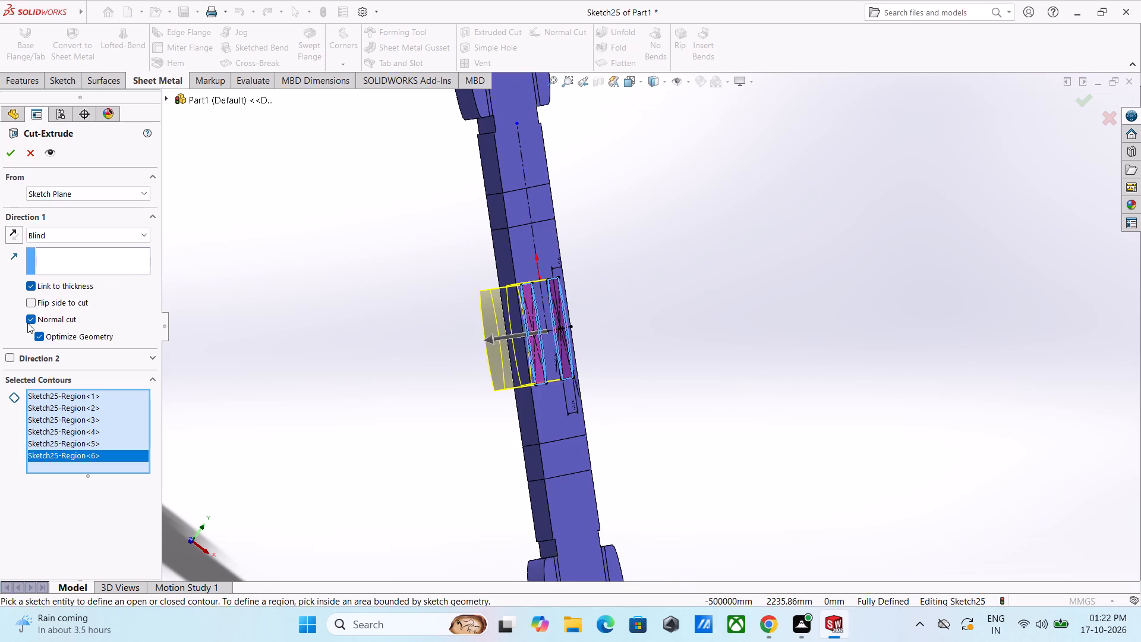
{"action": "left_click", "coordinate": [28, 319]}
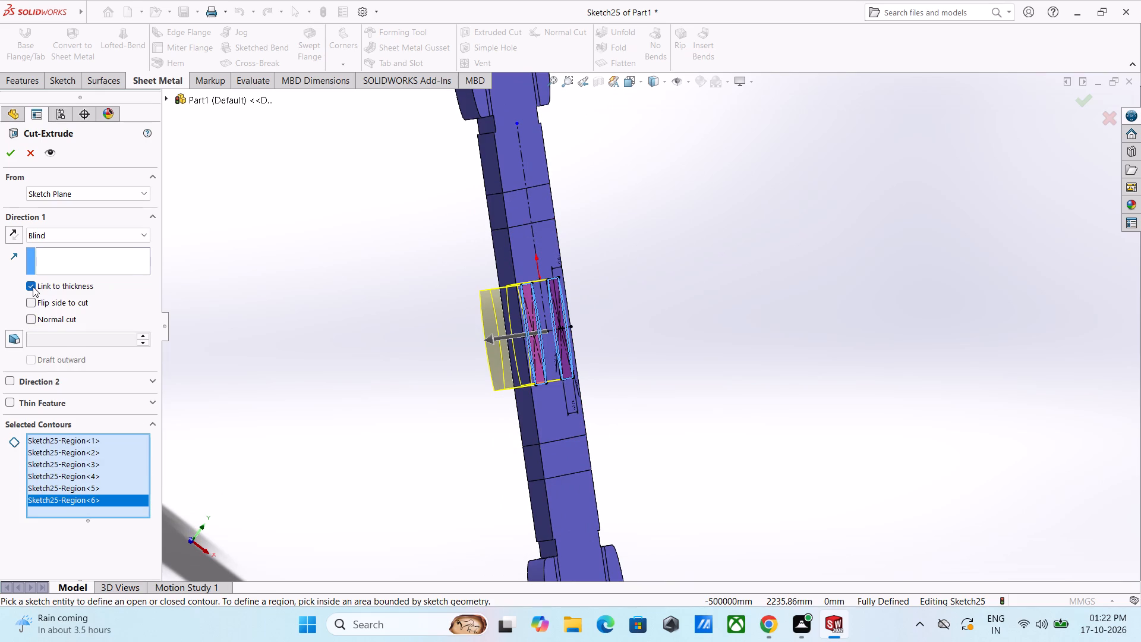
{"action": "left_click", "coordinate": [33, 285]}
{"action": "left_click", "coordinate": [31, 306]}
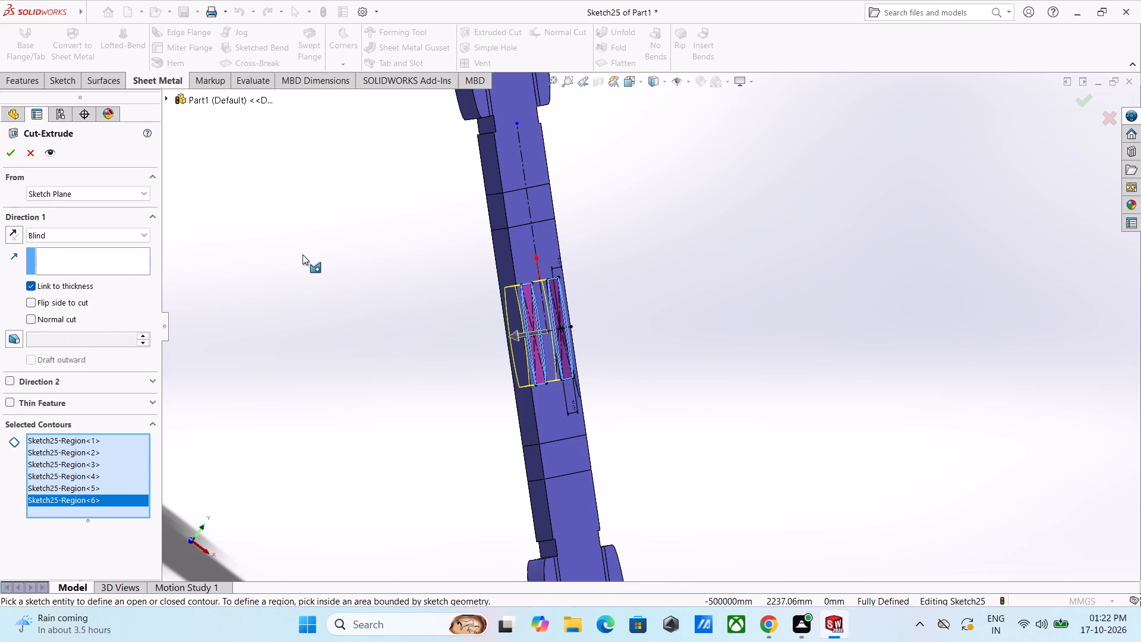
{"action": "left_click", "coordinate": [31, 317]}
{"action": "middle_click_drag", "start_coordinate": [333, 340], "coordinate": [301, 357]}
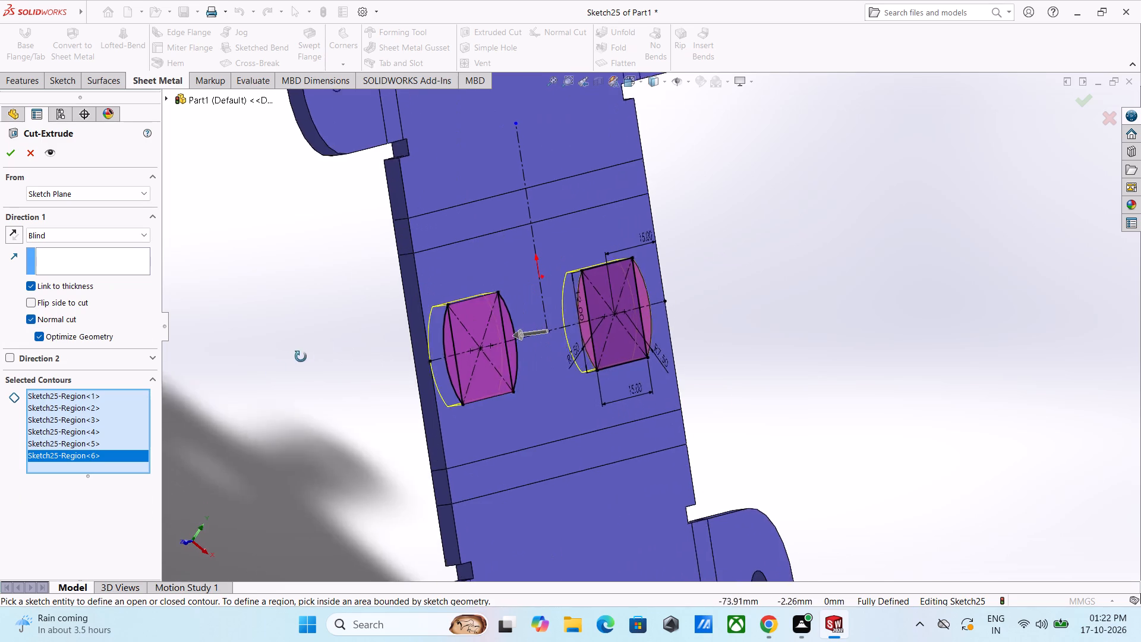
{"action": "middle_click_drag", "start_coordinate": [301, 357], "coordinate": [292, 360]}
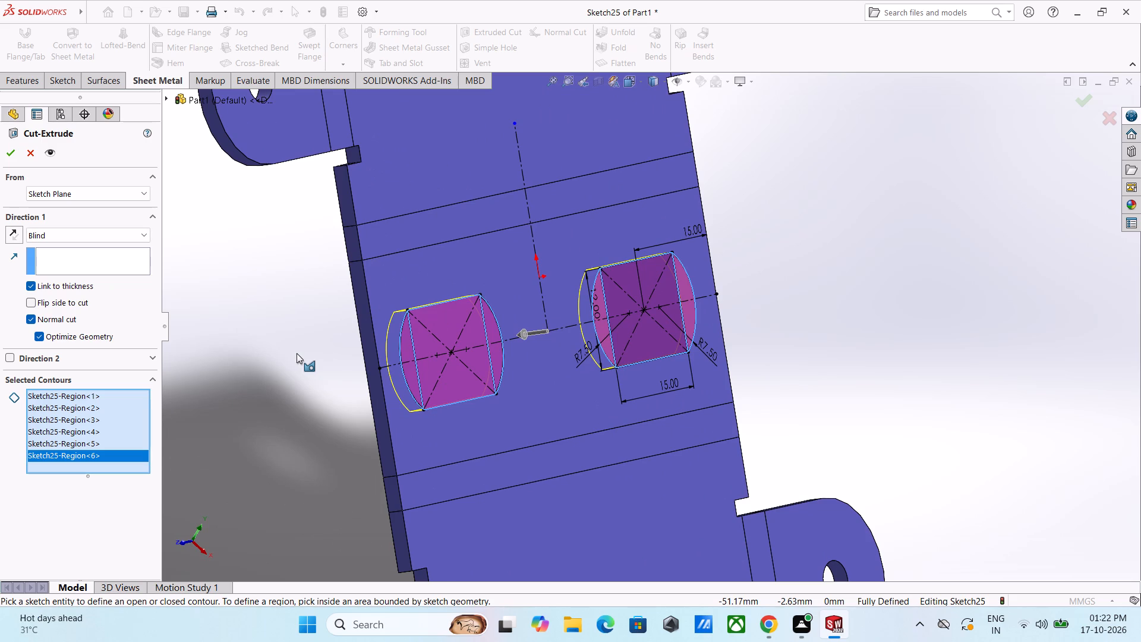
{"action": "left_click", "coordinate": [18, 159]}
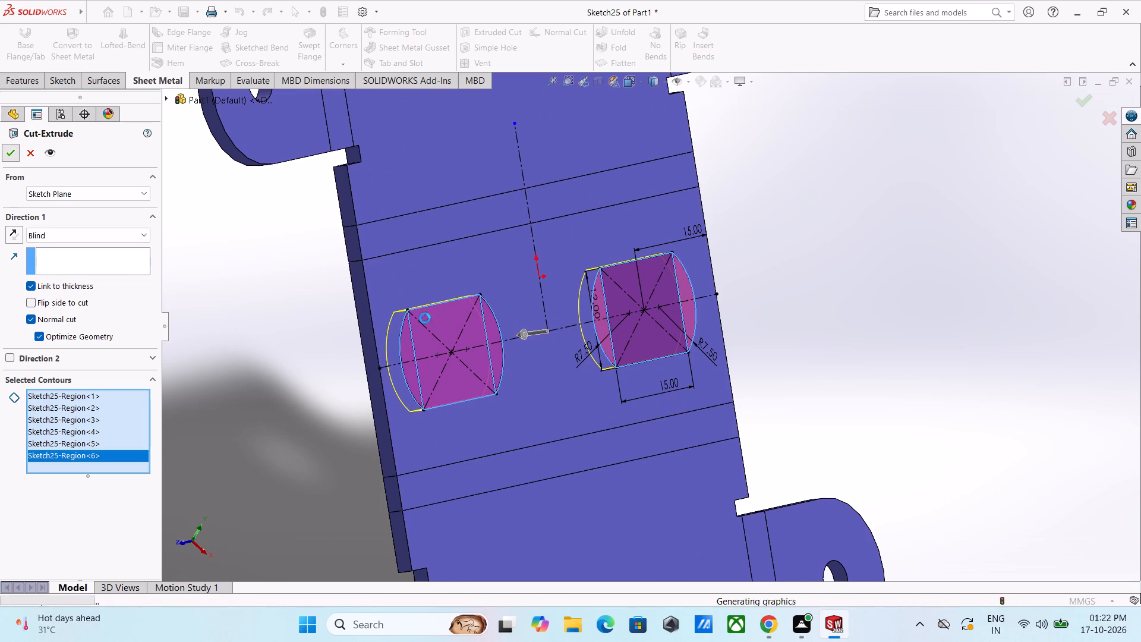
Fold all bends of the unfolded sheet metal part back, keeping the preselected fixed face.
{"action": "middle_click_drag", "start_coordinate": [332, 336], "coordinate": [367, 331]}
{"action": "scroll", "coordinate": [370, 327], "scroll_direction": "up", "scroll_amount": 3}
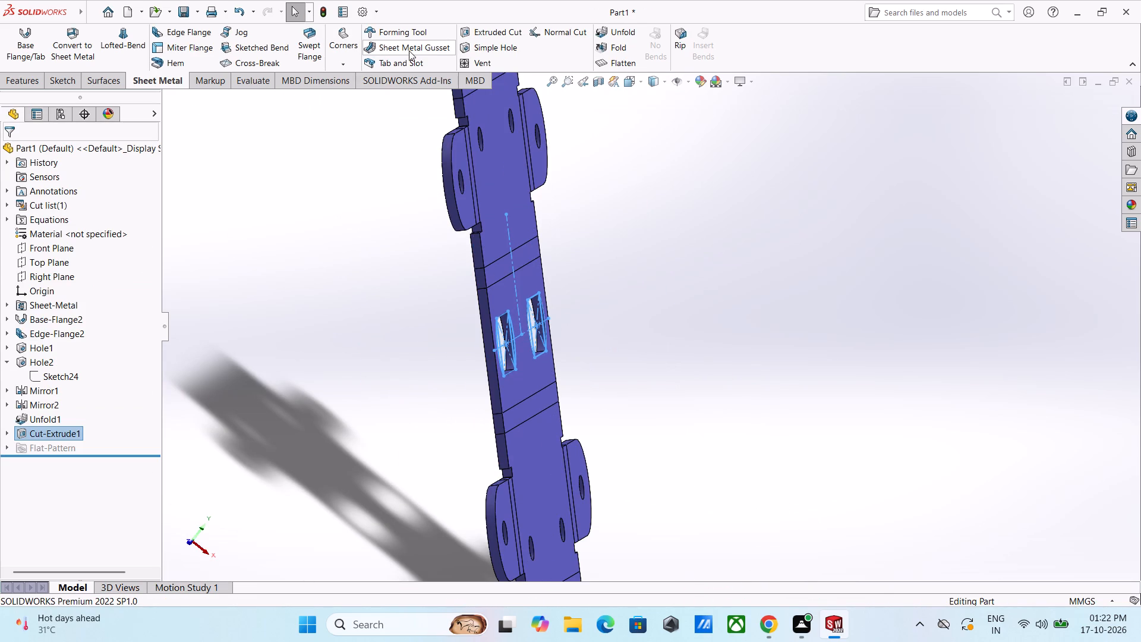
{"action": "left_click", "coordinate": [617, 48]}
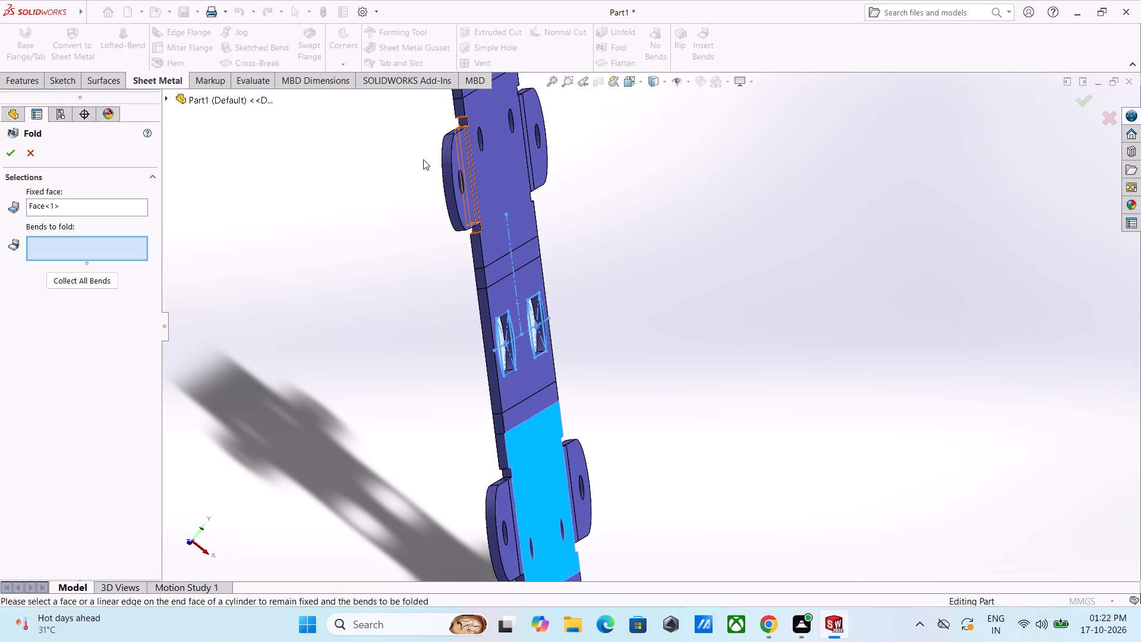
{"action": "left_click", "coordinate": [65, 285]}
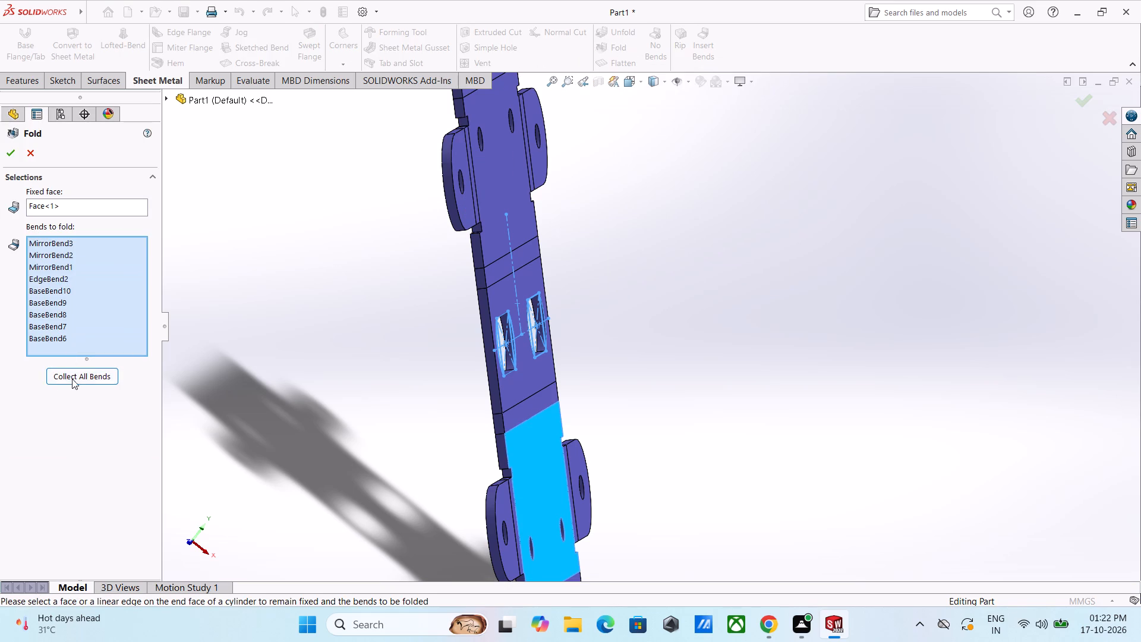
{"action": "left_click", "coordinate": [11, 155]}
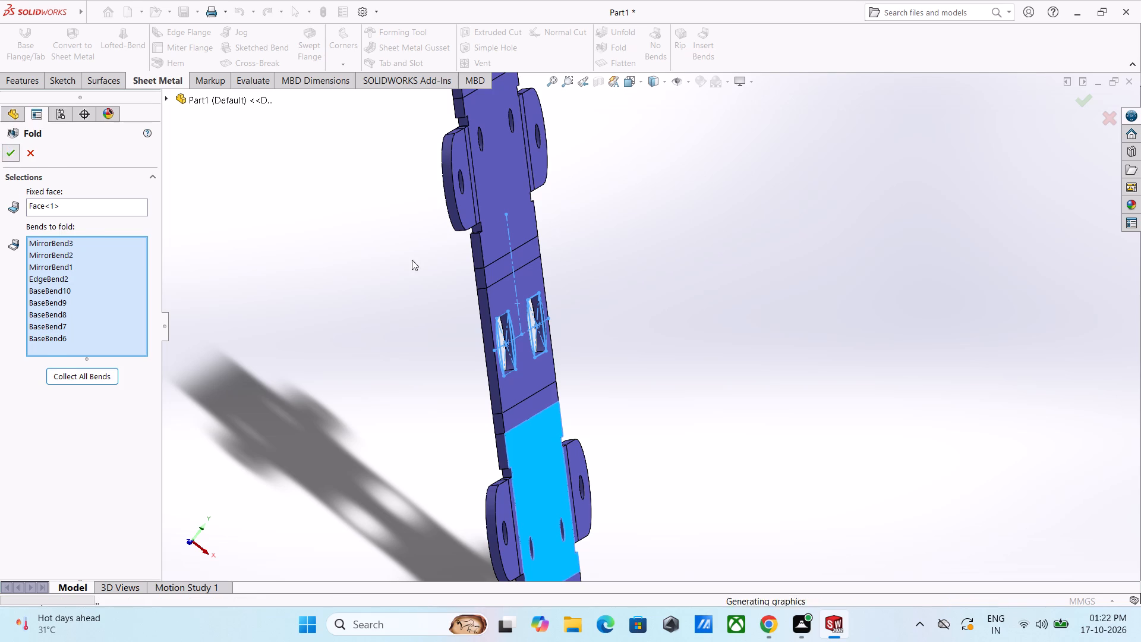
Flatten the folded sheet metal part to its complete flat pattern.
{"action": "middle_click_drag", "start_coordinate": [574, 325], "coordinate": [614, 340]}
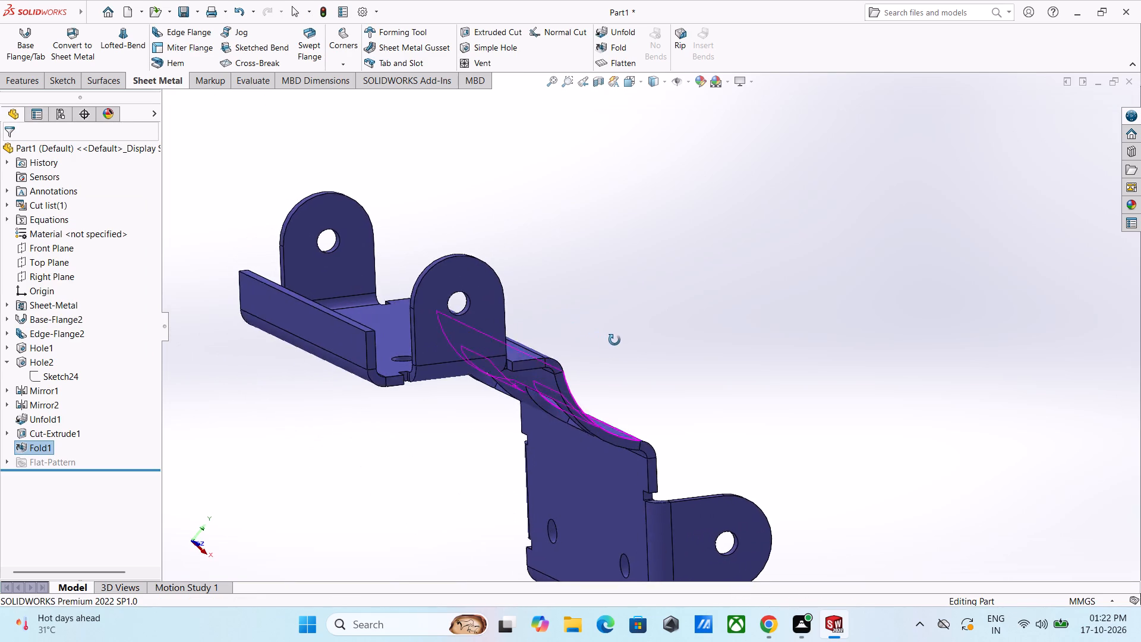
{"action": "middle_click_drag", "start_coordinate": [614, 340], "coordinate": [592, 347]}
{"action": "scroll", "coordinate": [591, 346], "scroll_direction": "up", "scroll_amount": 2}
{"action": "middle_click_drag", "start_coordinate": [600, 298], "coordinate": [574, 336]}
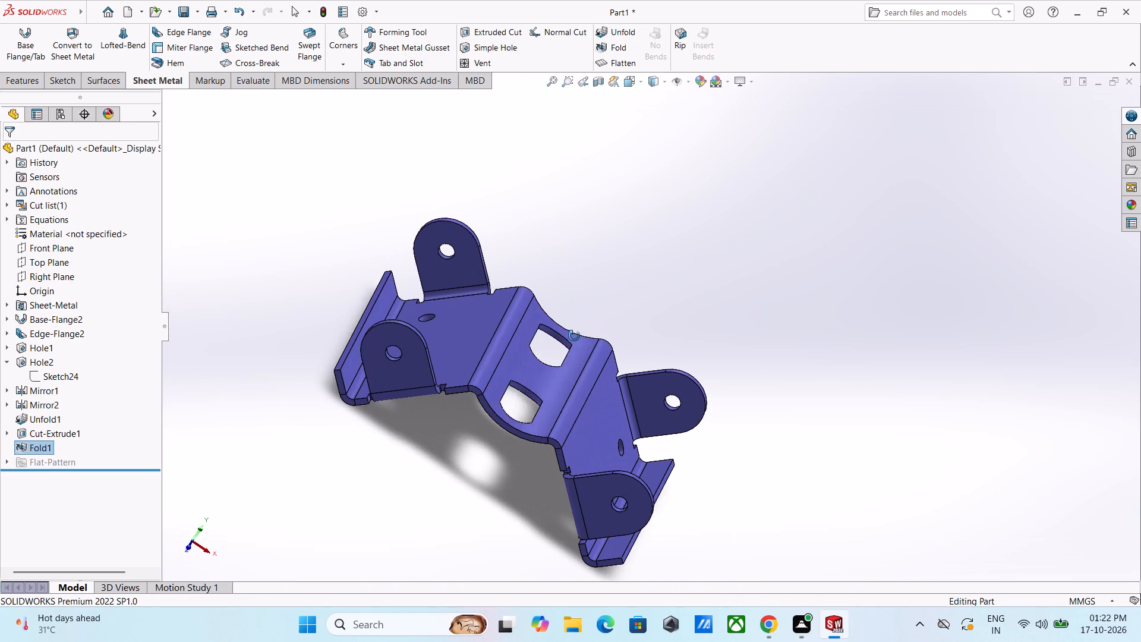
{"action": "middle_click_drag", "start_coordinate": [574, 336], "coordinate": [572, 338]}
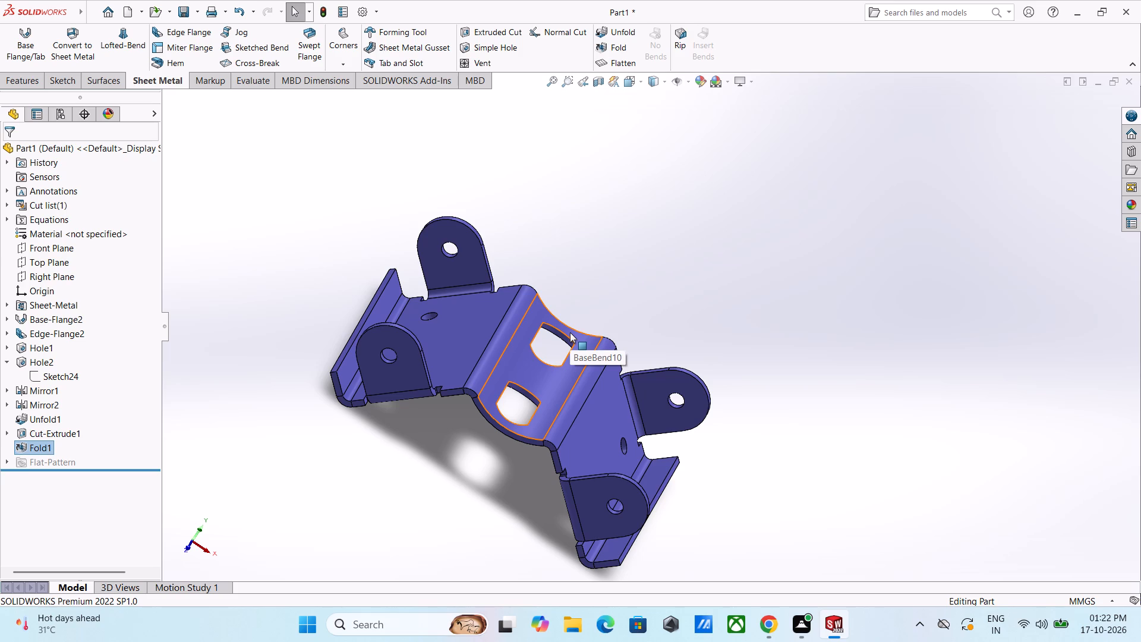
{"action": "left_click", "coordinate": [630, 65]}
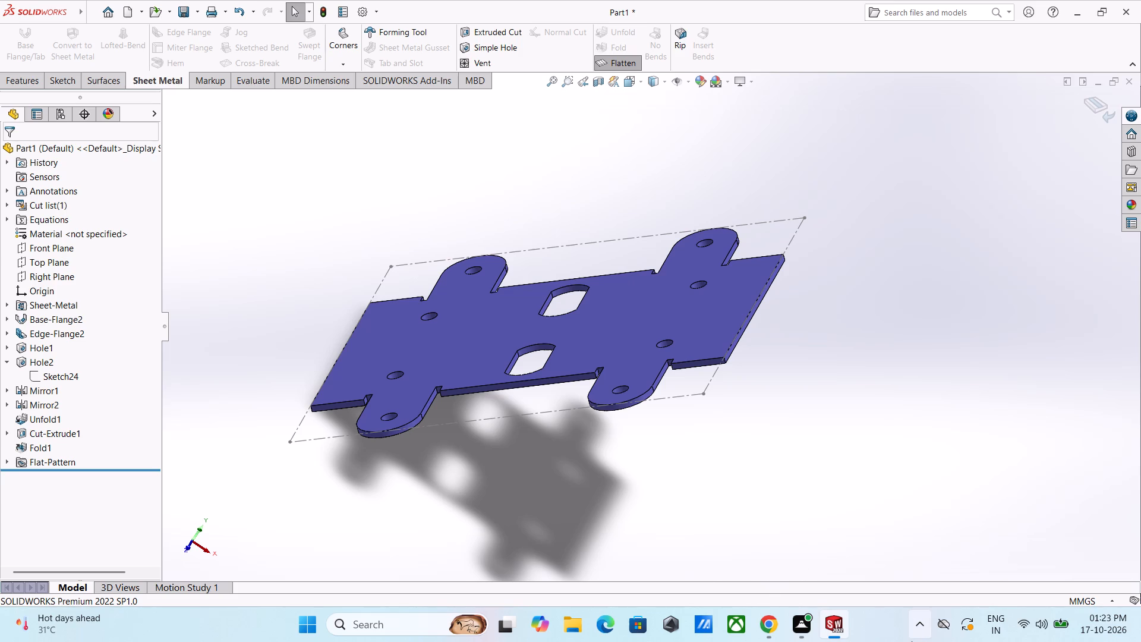
{"action": "middle_click_drag", "start_coordinate": [1139, 542], "coordinate": [1140, 586]}
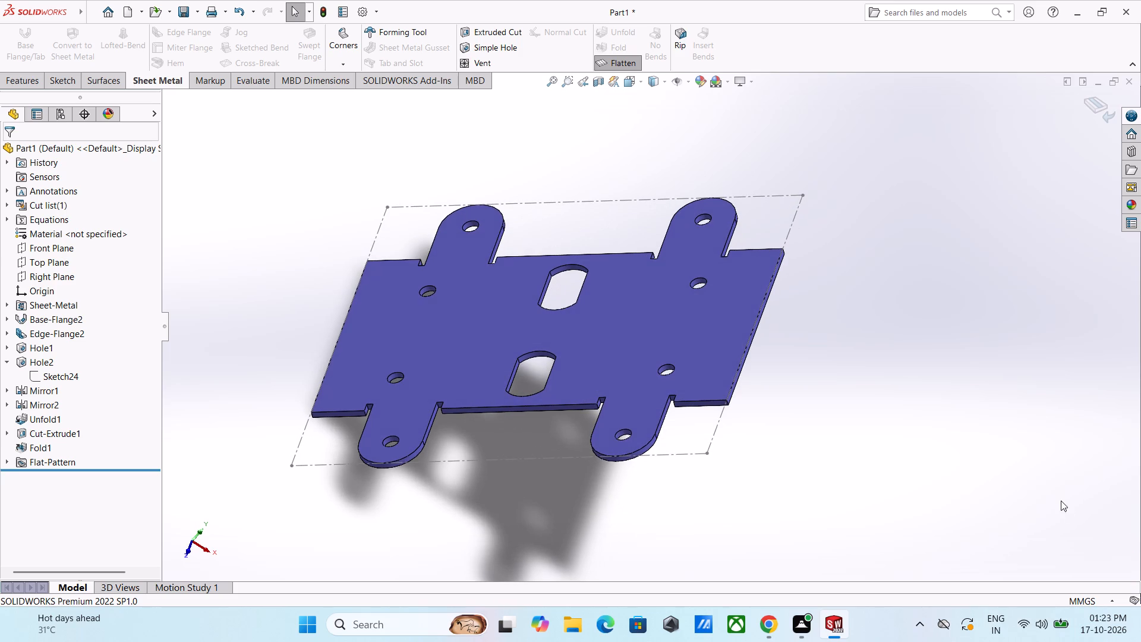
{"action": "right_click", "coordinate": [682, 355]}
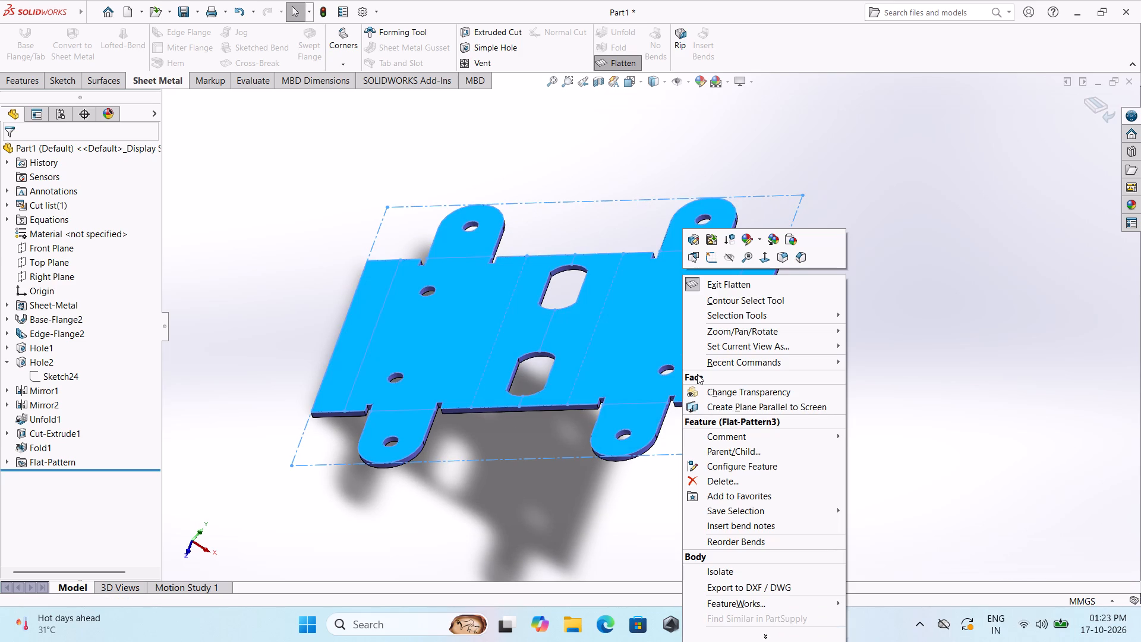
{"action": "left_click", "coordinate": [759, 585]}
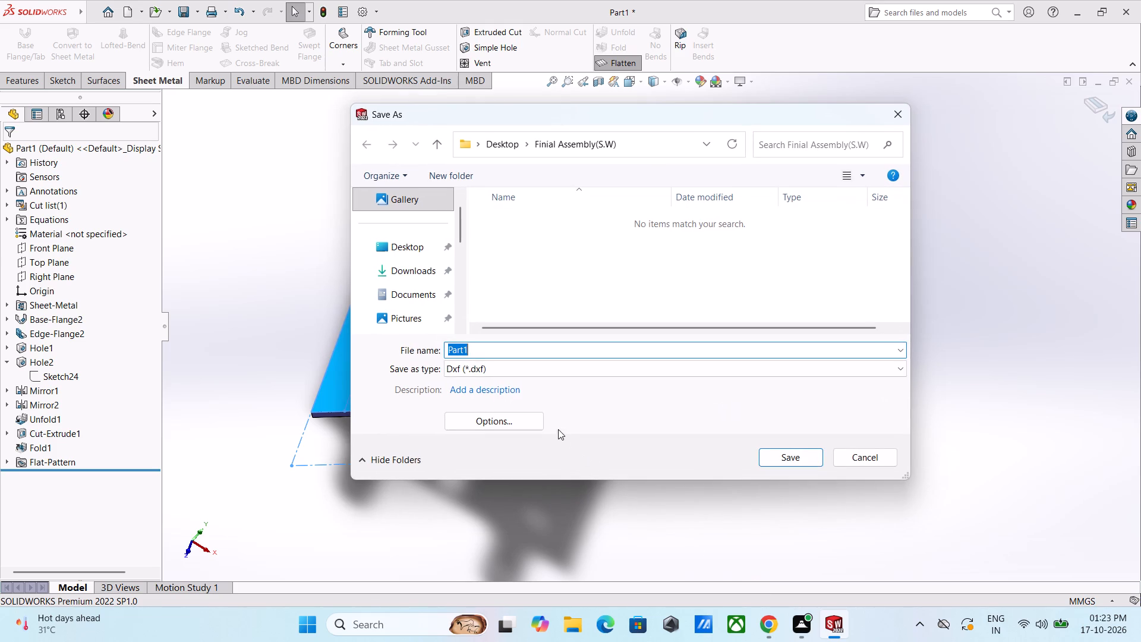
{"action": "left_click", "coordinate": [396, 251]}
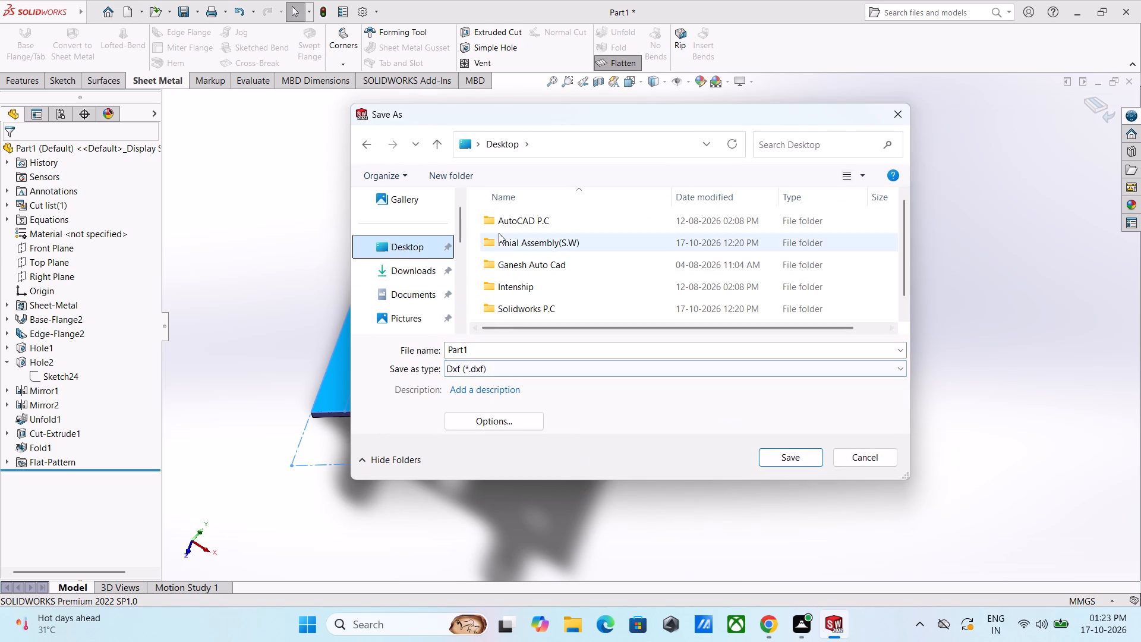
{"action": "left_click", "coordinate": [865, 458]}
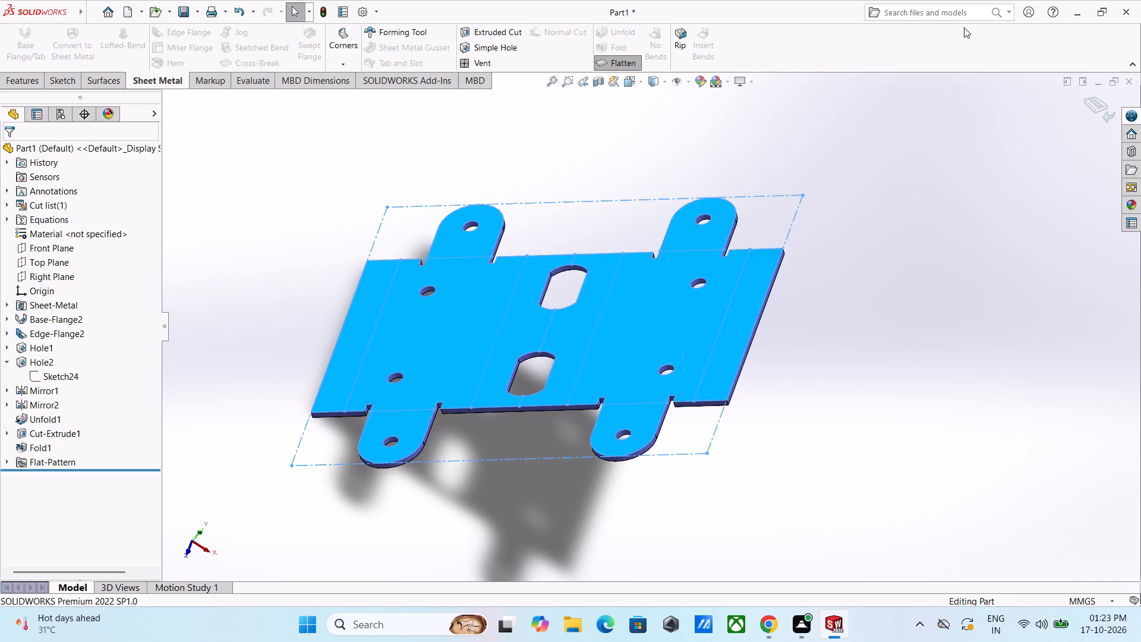
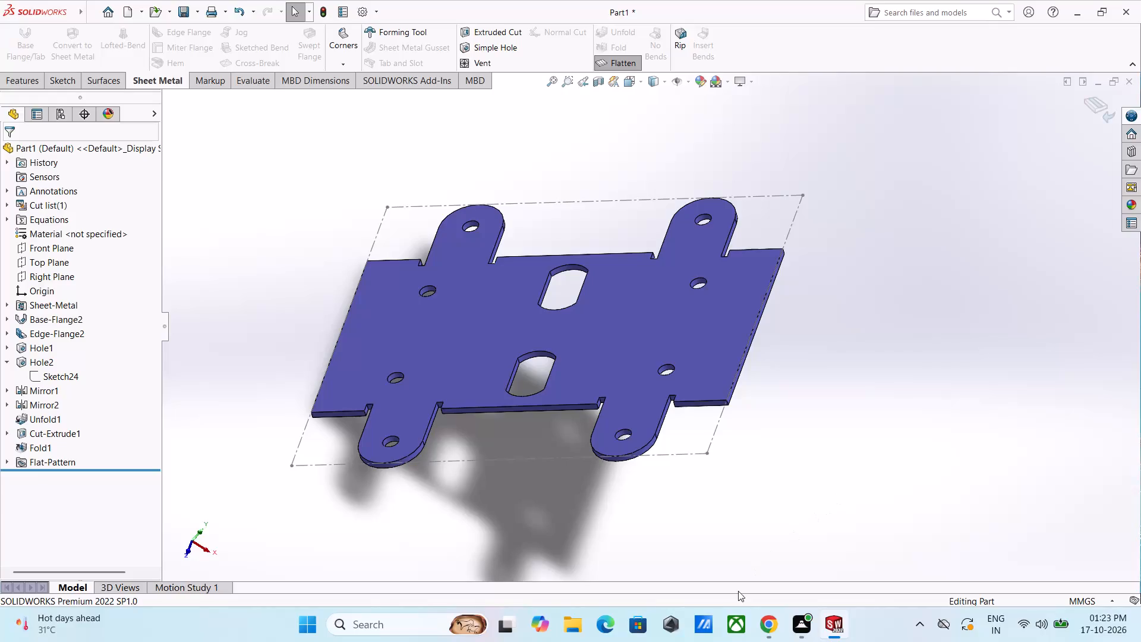
Switch to File Explorer and look through the Desktop, Intenship and Solidworks P.C folders for a place to store the sheet metal files.
{"action": "left_click", "coordinate": [573, 636]}
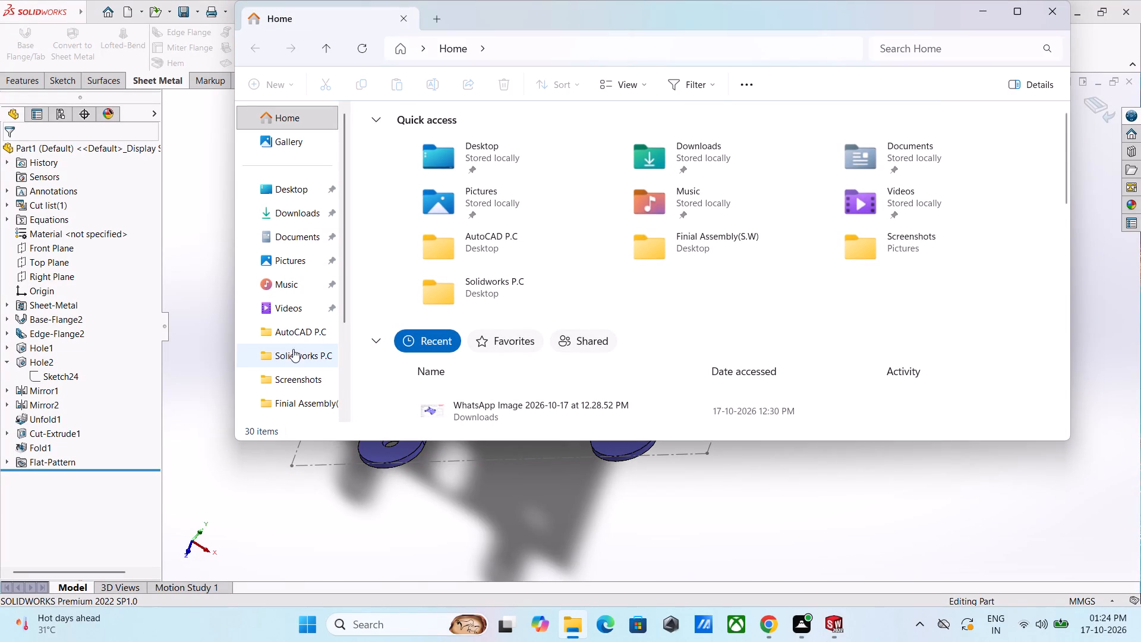
{"action": "double_click", "coordinate": [295, 354]}
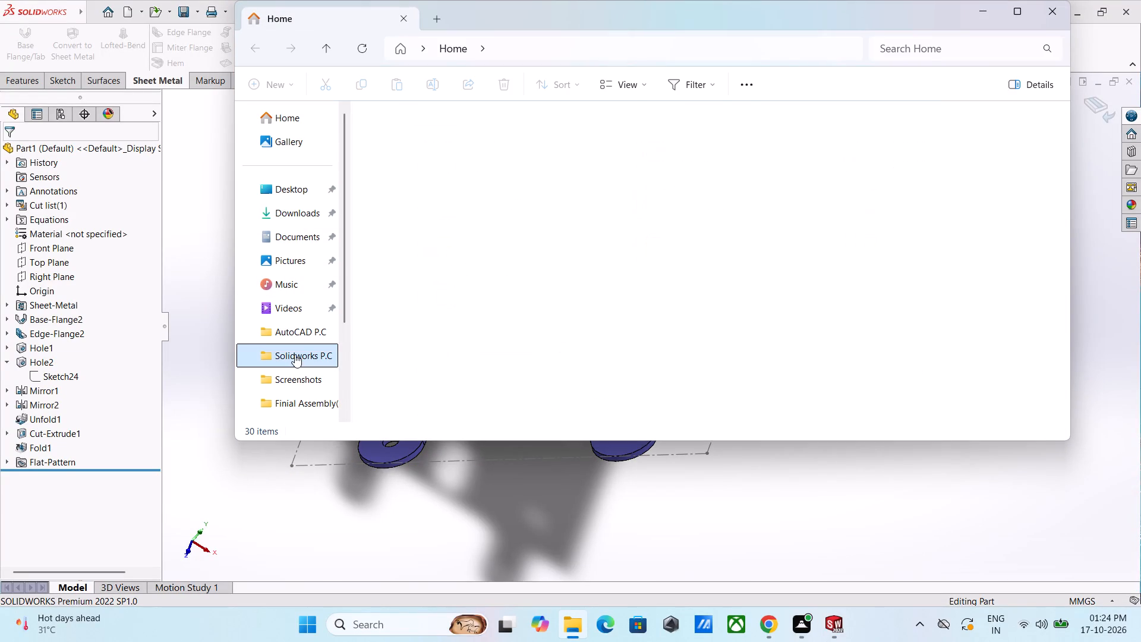
{"action": "scroll", "coordinate": [474, 217], "scroll_direction": "down", "scroll_amount": 10}
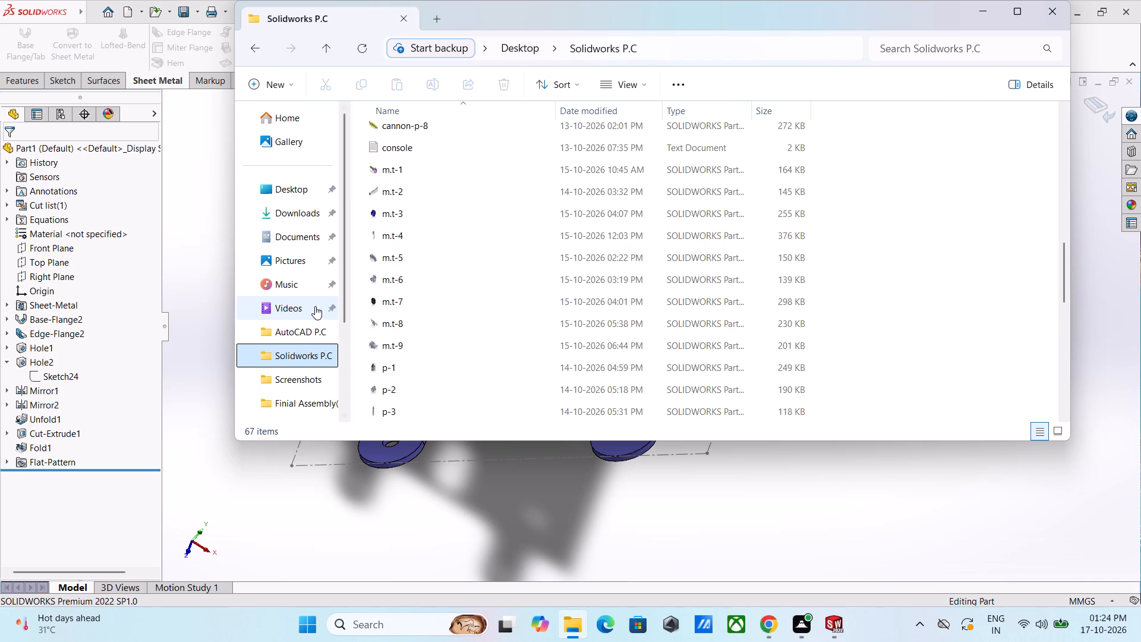
{"action": "scroll", "coordinate": [315, 308], "scroll_direction": "down", "scroll_amount": 5}
{"action": "scroll", "coordinate": [316, 309], "scroll_direction": "up", "scroll_amount": 2}
{"action": "scroll", "coordinate": [316, 310], "scroll_direction": "down", "scroll_amount": 2}
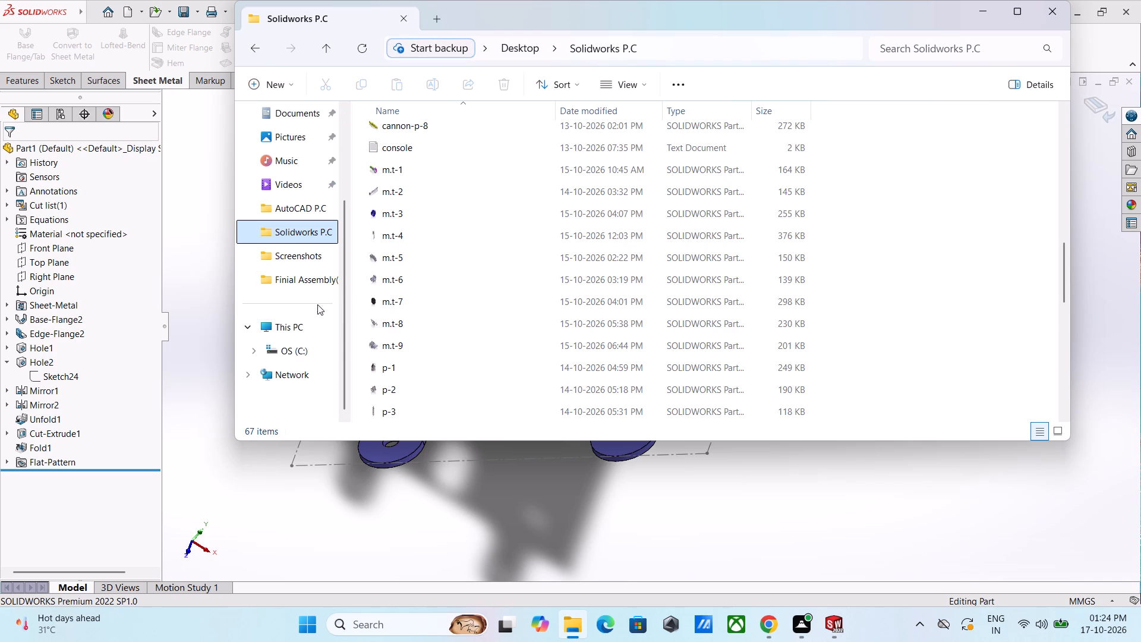
{"action": "scroll", "coordinate": [298, 273], "scroll_direction": "up", "scroll_amount": 2}
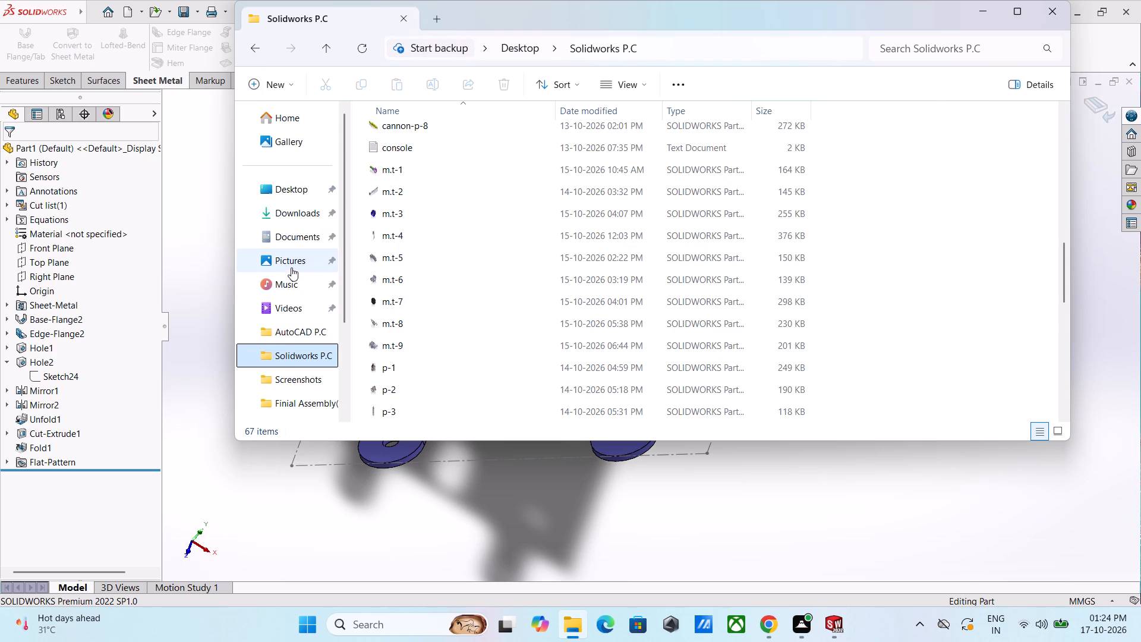
{"action": "left_click", "coordinate": [291, 197]}
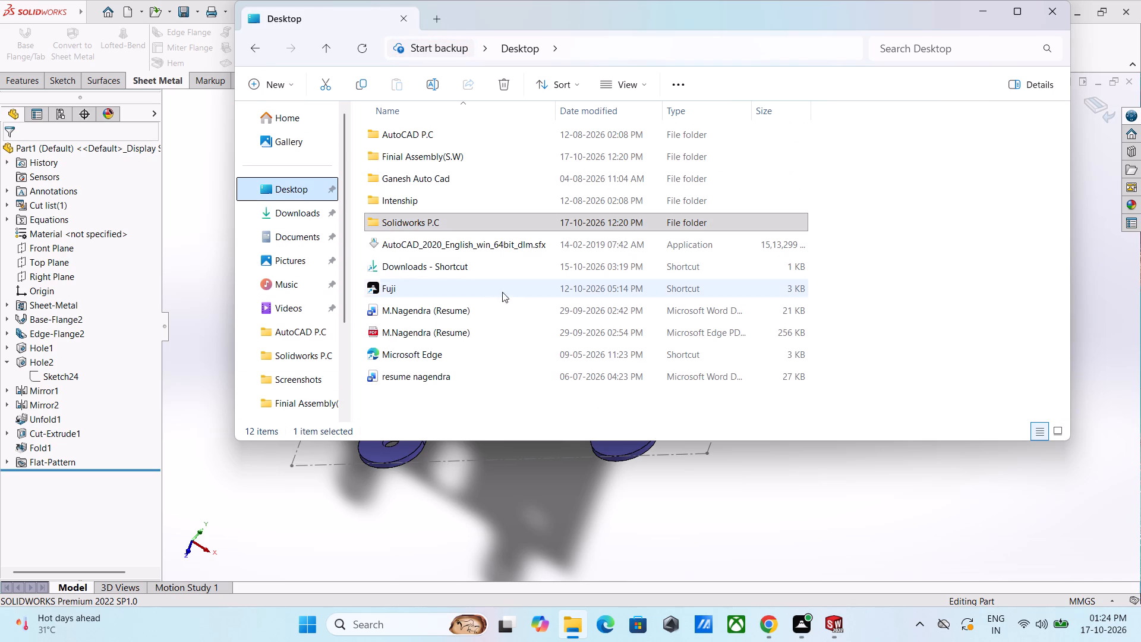
{"action": "left_click", "coordinate": [458, 405]}
{"action": "right_click", "coordinate": [440, 396]}
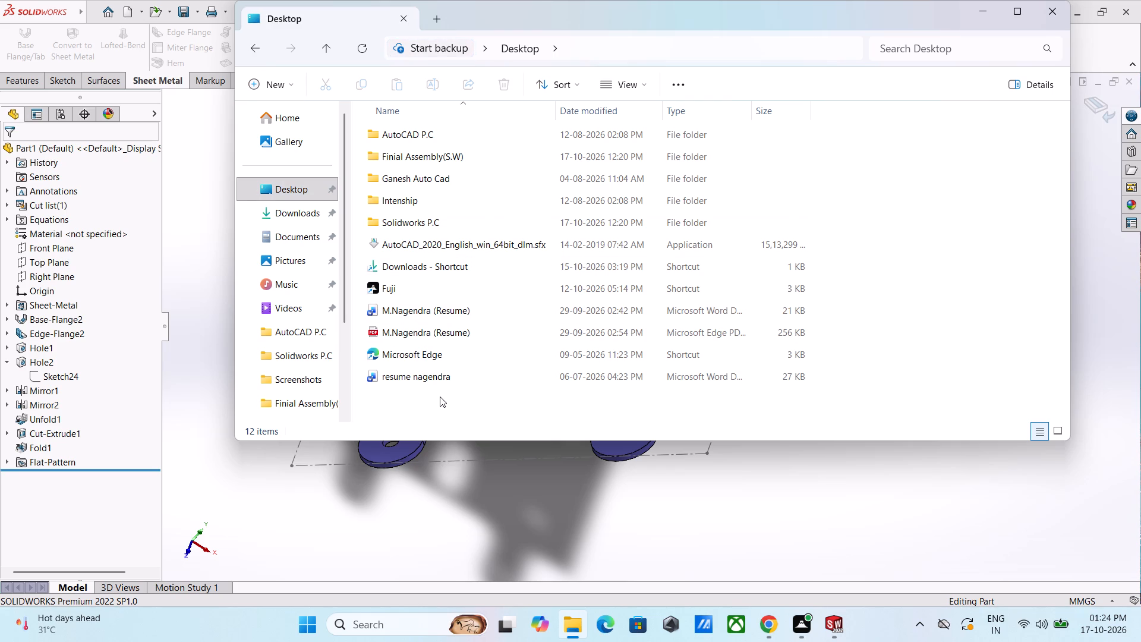
{"action": "left_click", "coordinate": [409, 400]}
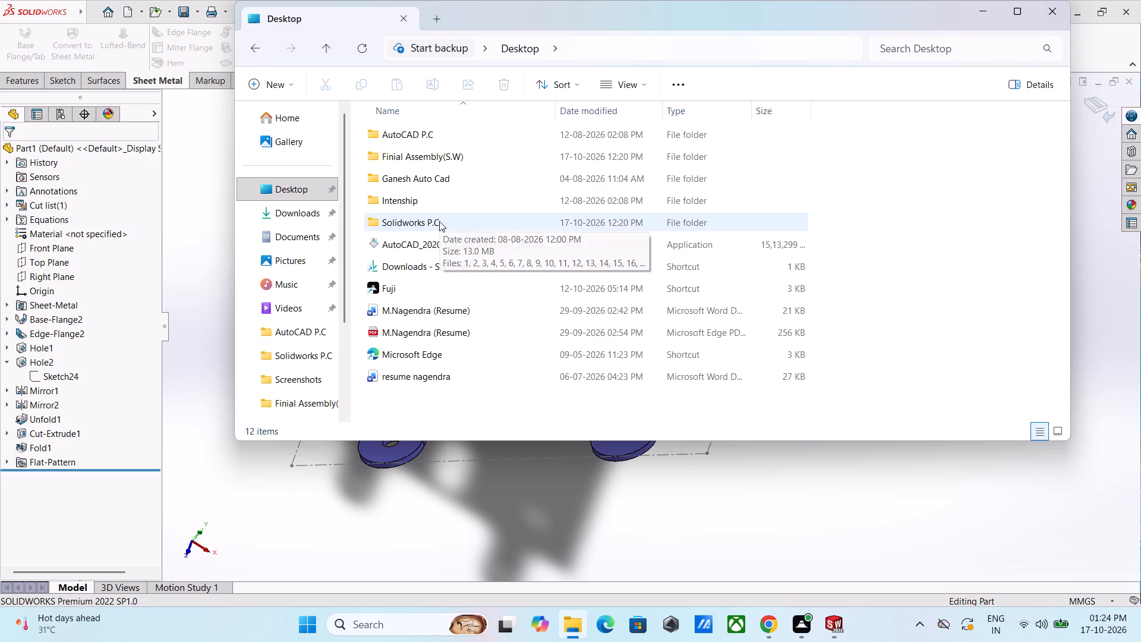
{"action": "left_click", "coordinate": [446, 206]}
{"action": "left_click", "coordinate": [446, 206]}
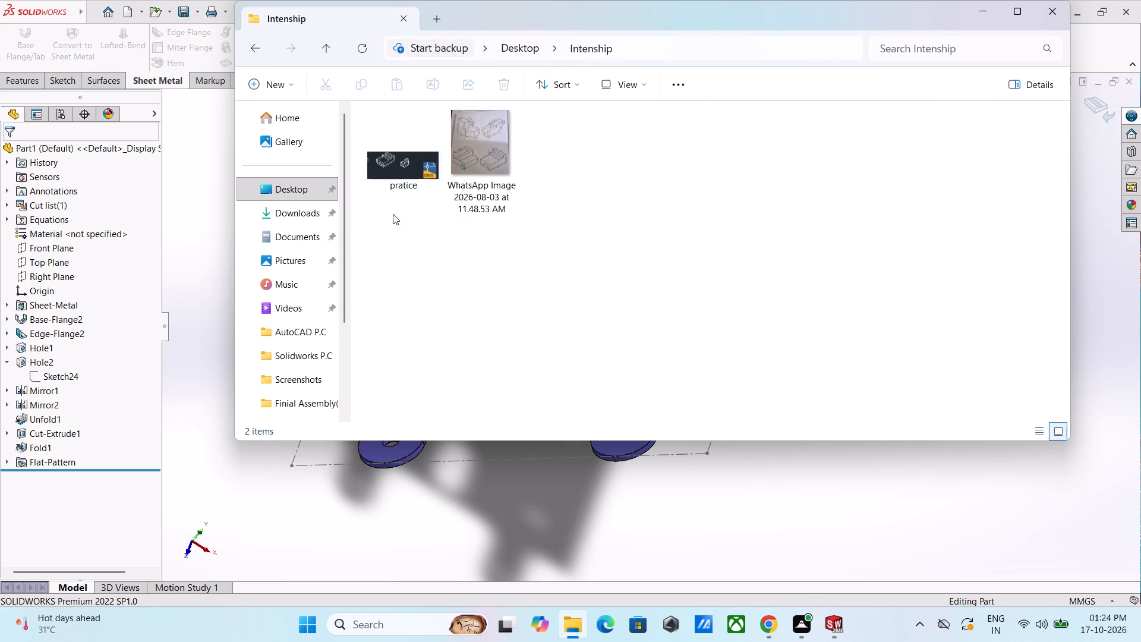
{"action": "left_click", "coordinate": [295, 350]}
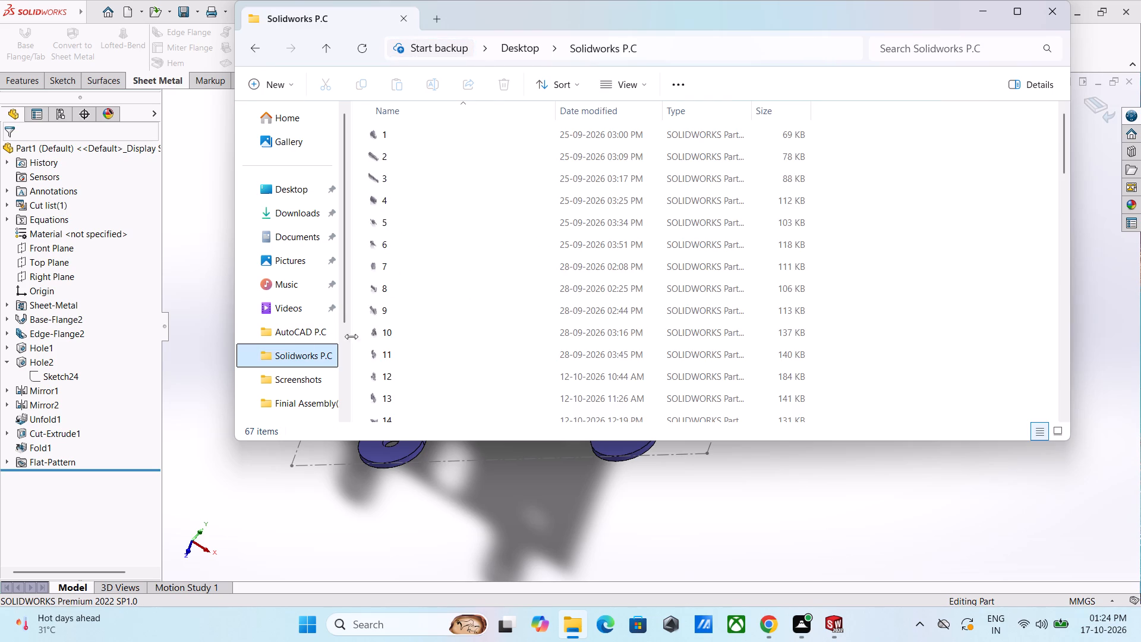
{"action": "scroll", "coordinate": [460, 273], "scroll_direction": "down", "scroll_amount": 20}
{"action": "scroll", "coordinate": [460, 273], "scroll_direction": "down", "scroll_amount": 3}
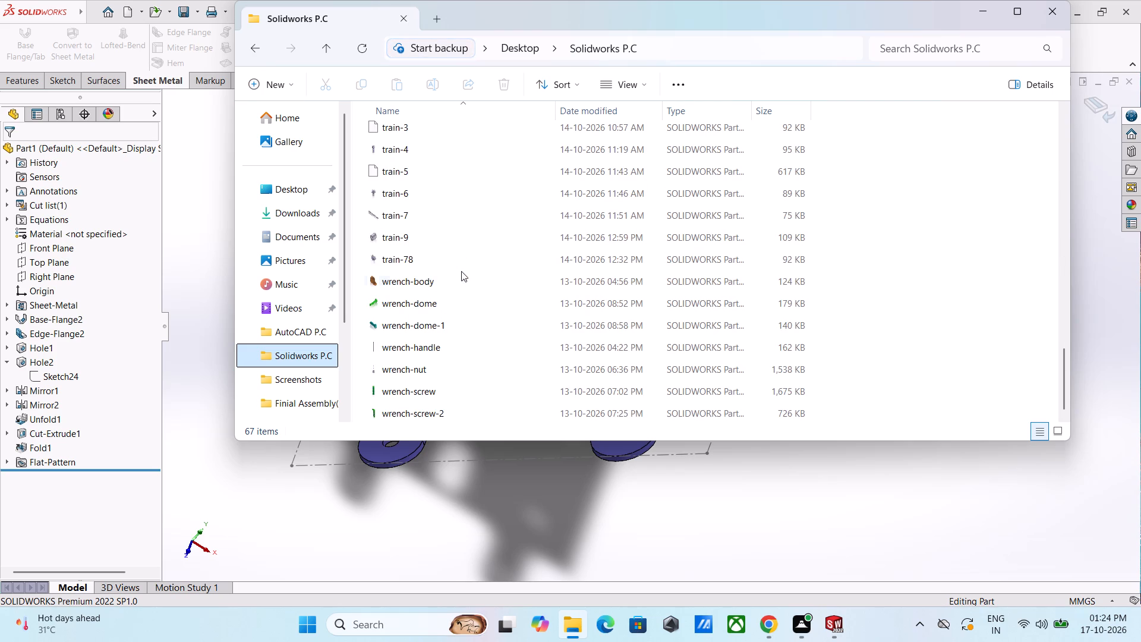
{"action": "scroll", "coordinate": [461, 271], "scroll_direction": "down", "scroll_amount": 10}
{"action": "scroll", "coordinate": [462, 270], "scroll_direction": "up", "scroll_amount": 14}
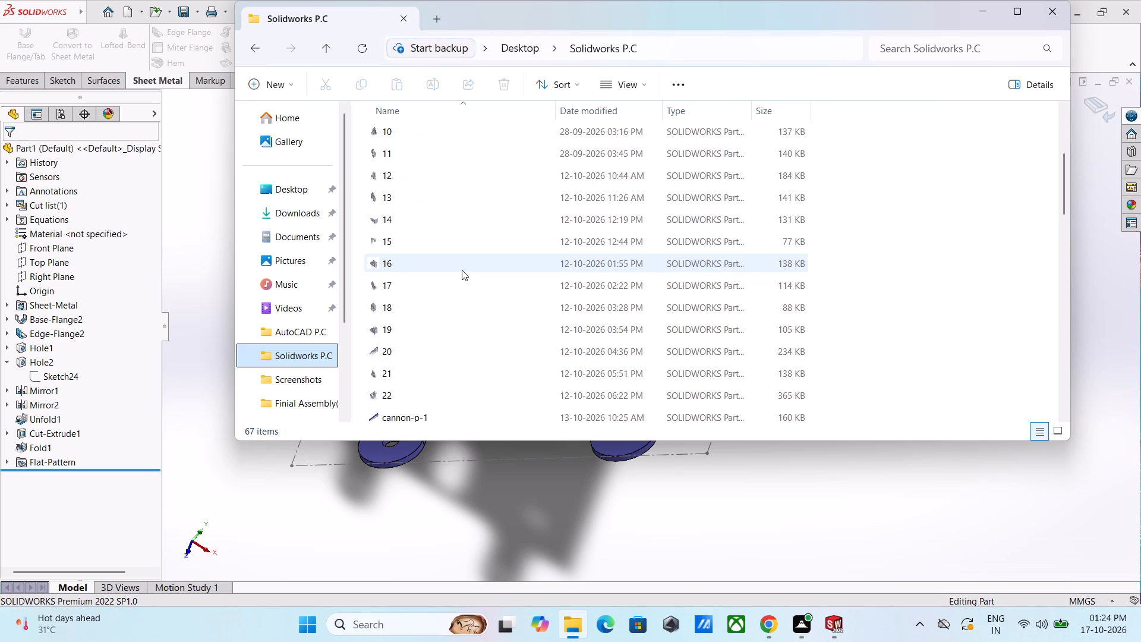
{"action": "scroll", "coordinate": [462, 270], "scroll_direction": "up", "scroll_amount": 15}
Create a folder named Sheet Metal (S.W) inside Finial Assembly(S.W), and minimize File Explorer to return to SOLIDWORKS.
{"action": "left_click", "coordinate": [297, 409]}
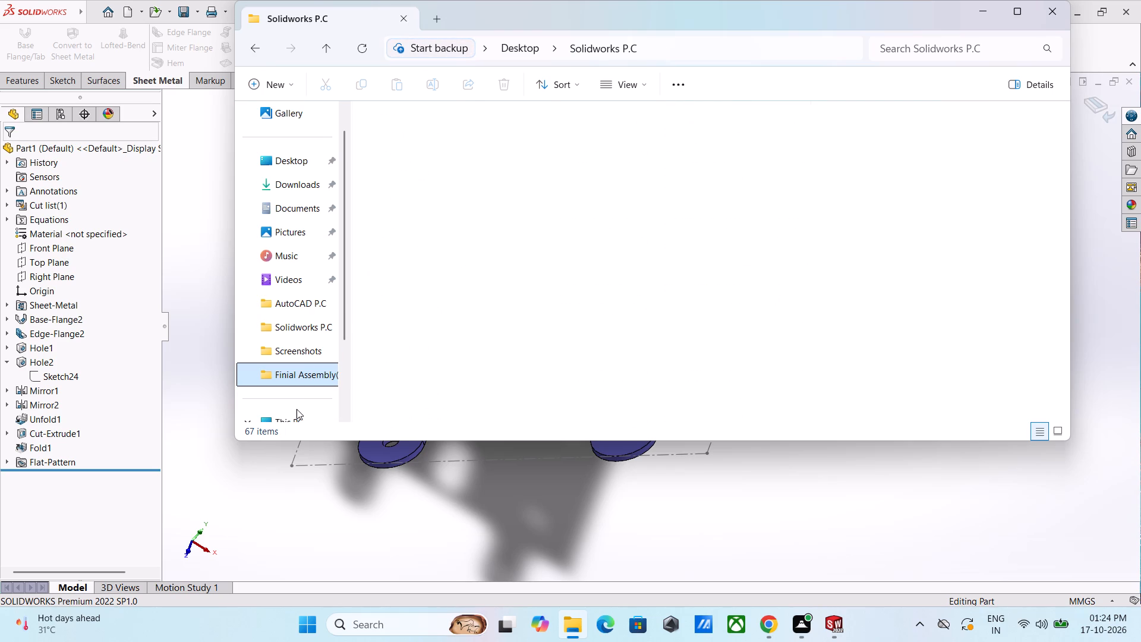
{"action": "left_click", "coordinate": [405, 284]}
{"action": "right_click", "coordinate": [405, 284]}
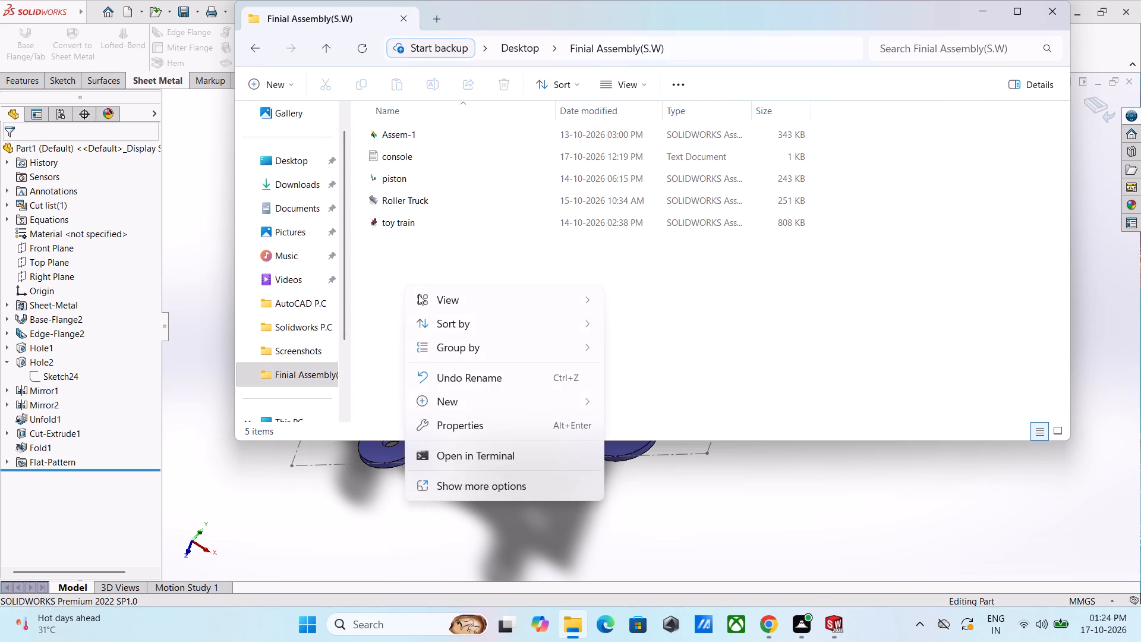
{"action": "left_click", "coordinate": [442, 401]}
{"action": "left_click", "coordinate": [503, 399]}
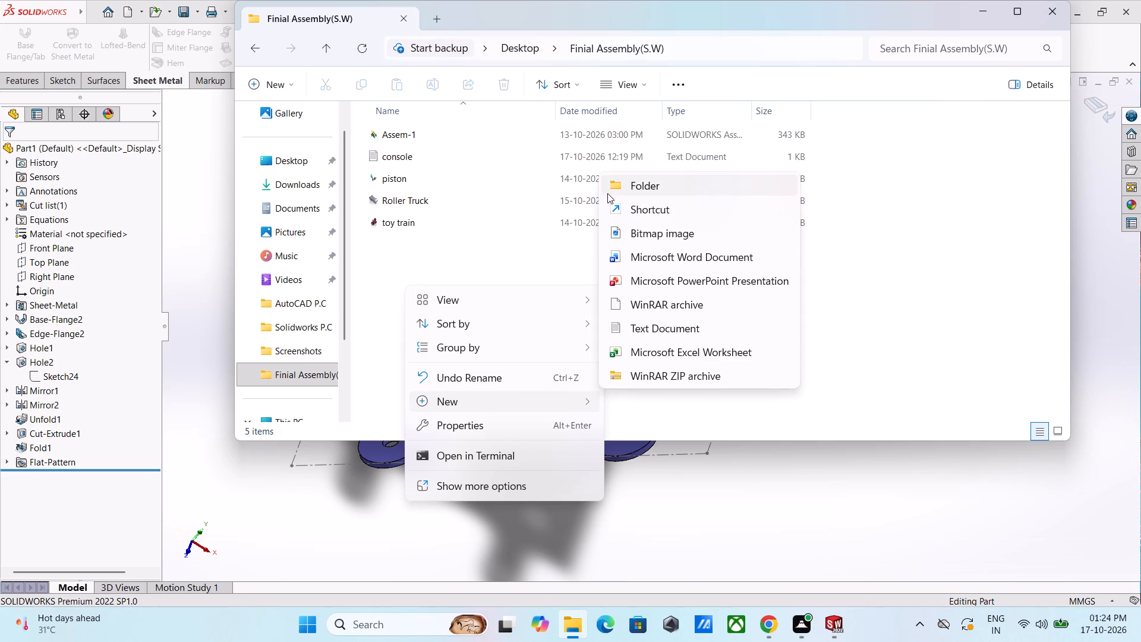
{"action": "left_click", "coordinate": [616, 187]}
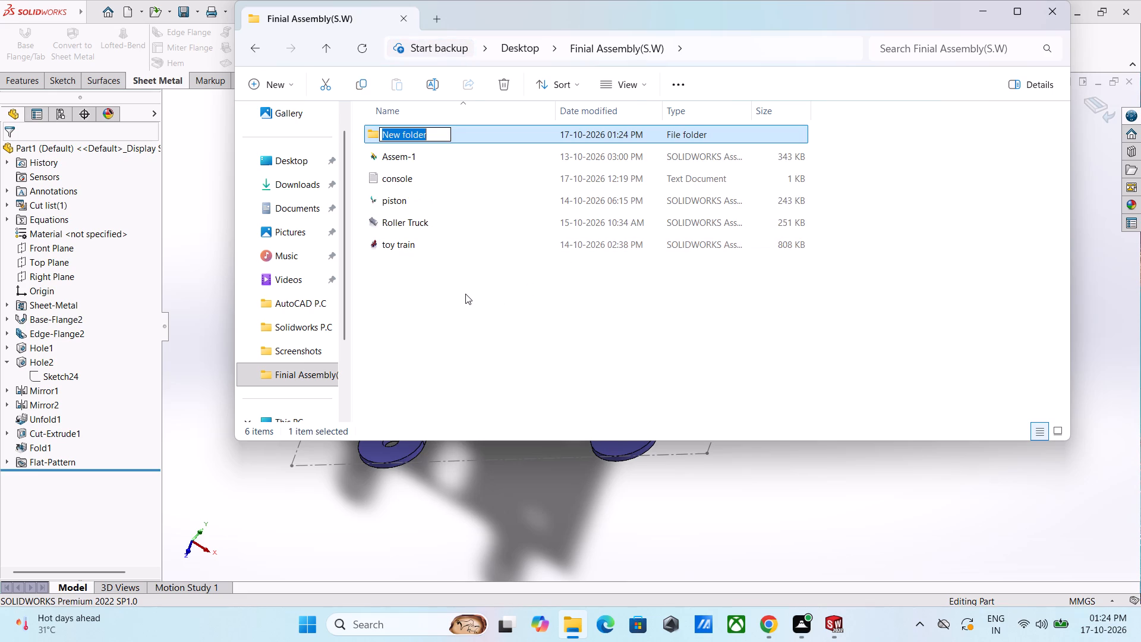
{"action": "key", "text": "shift+s"}
{"action": "type", "text": "heet"}
{"action": "key", "text": "space"}
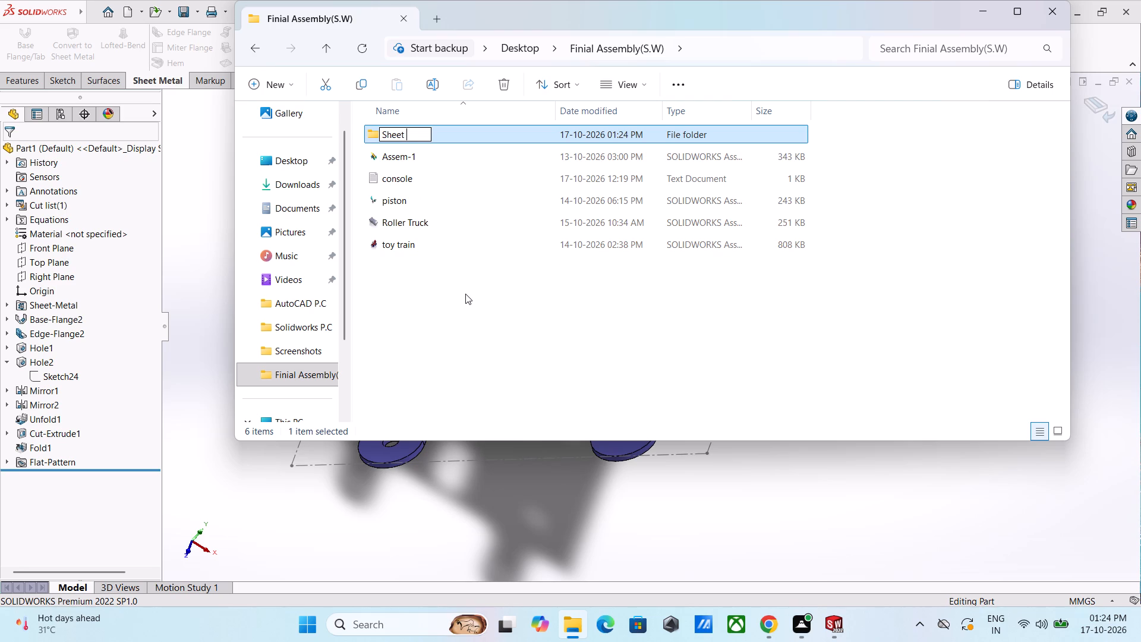
{"action": "type", "text": "etal"}
{"action": "key", "text": "space"}
{"action": "key", "text": "BackSpace"}
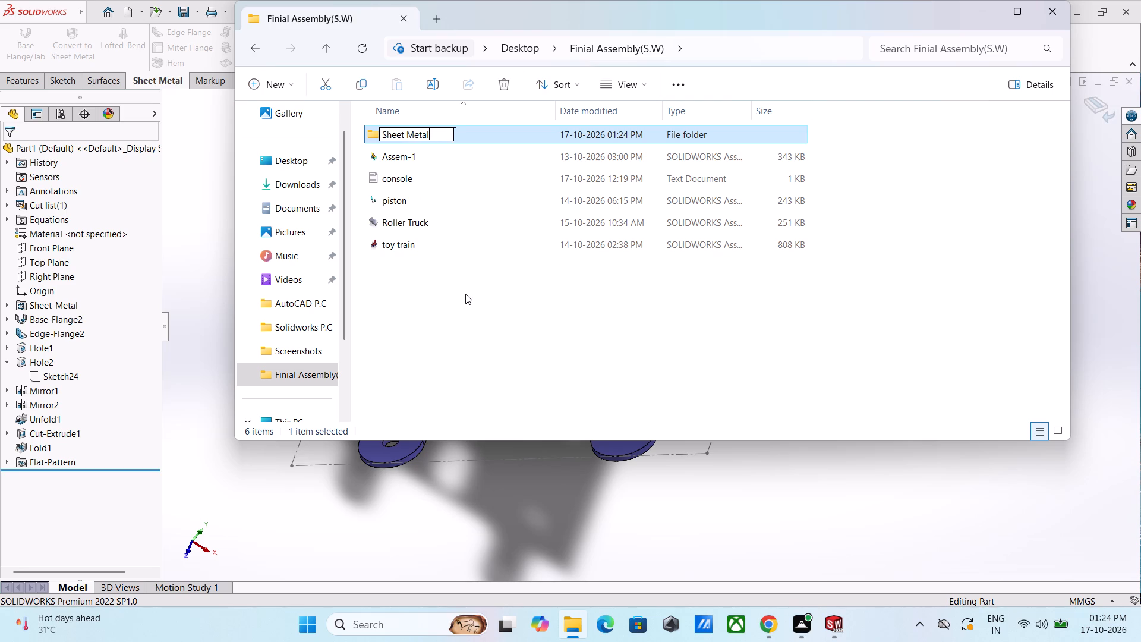
{"action": "key", "text": "space"}
{"action": "key", "text": "space"}
{"action": "key", "text": "BackSpace"}
{"action": "key", "text": "shift+parenleft"}
{"action": "key", "text": "shift+s"}
{"action": "type", "text": ".W"}
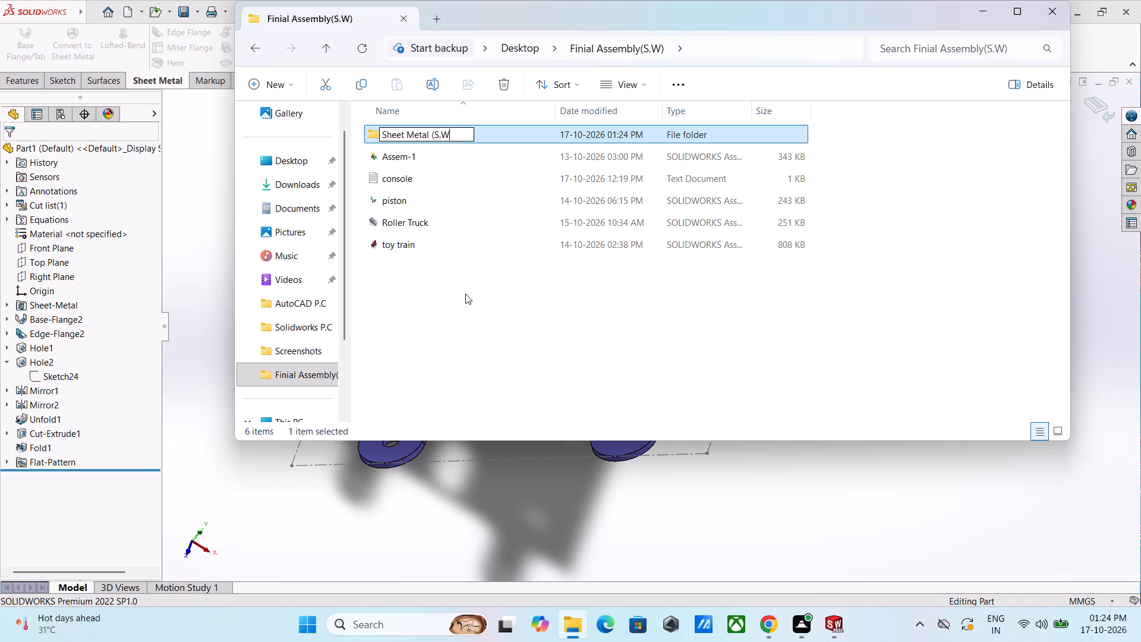
{"action": "key", "text": "shift+parenright"}
{"action": "right_click", "coordinate": [487, 298]}
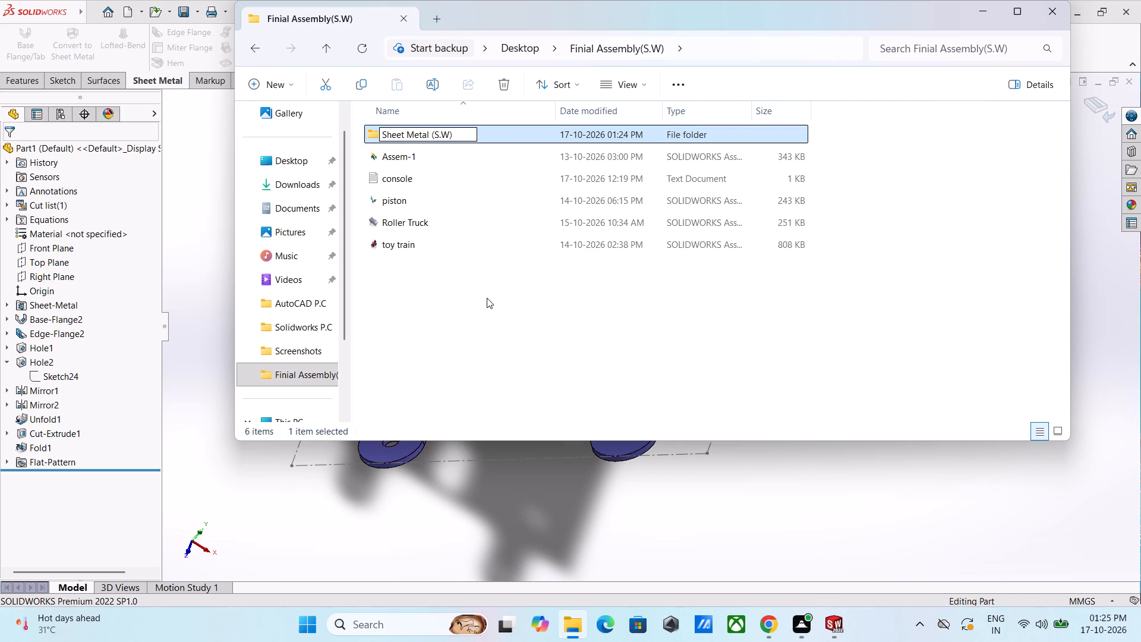
{"action": "left_click", "coordinate": [718, 312]}
{"action": "left_click", "coordinate": [721, 308]}
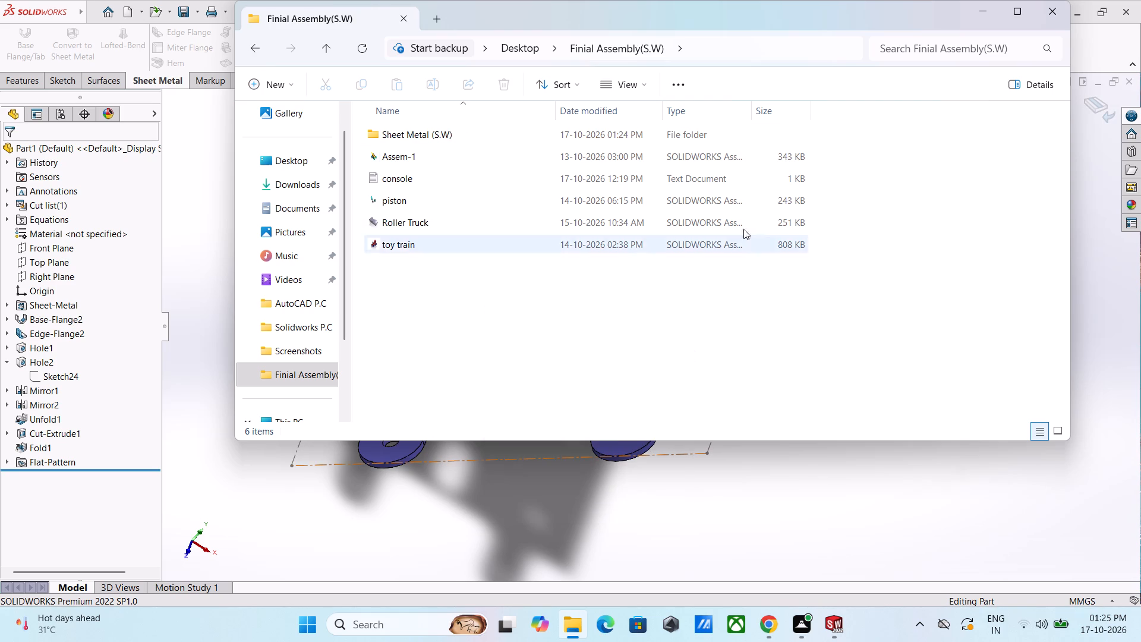
{"action": "left_click", "coordinate": [973, 13]}
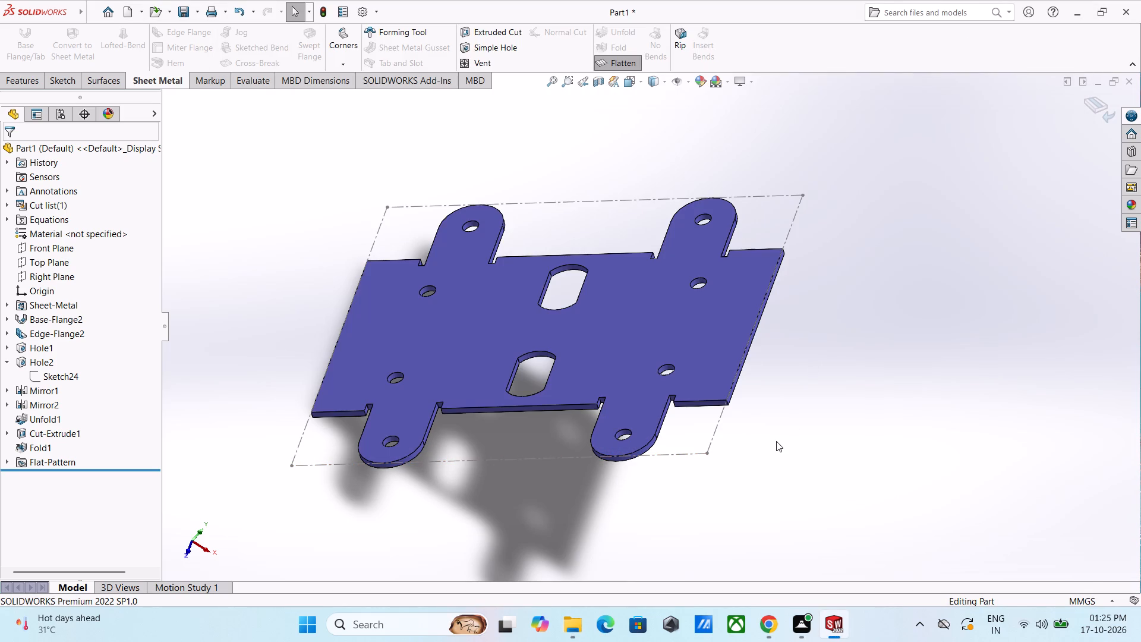
Start exporting the flattened sheet metal body to DXF / DWG, with the Sheet Metal (S.W) folder in Finial Assembly(S.W) as destination.
{"action": "right_click", "coordinate": [670, 327]}
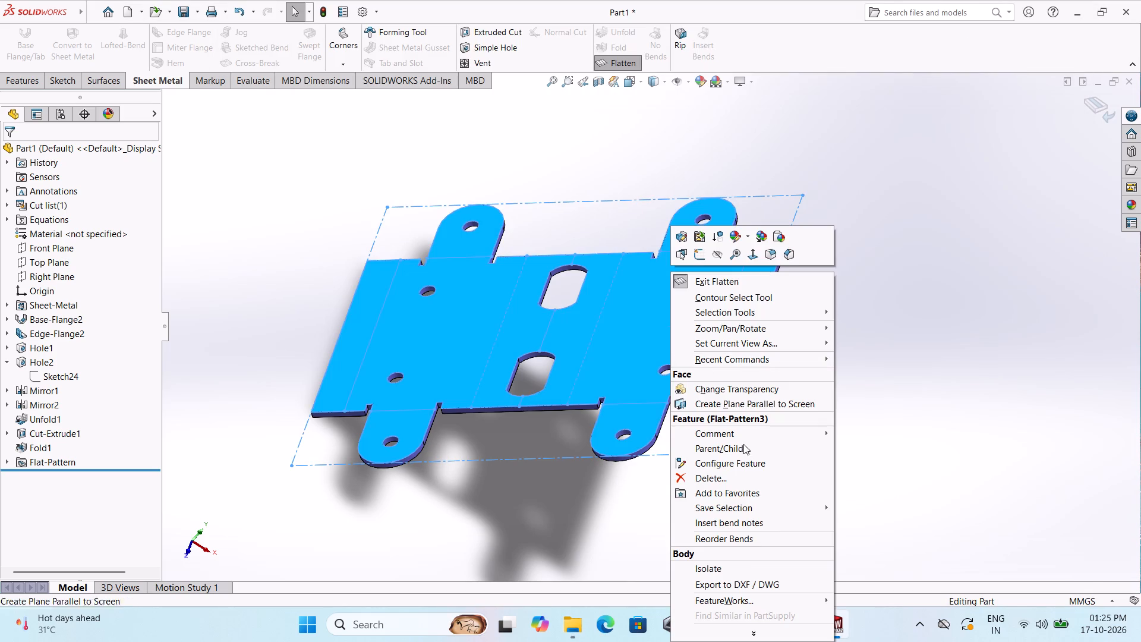
{"action": "left_click", "coordinate": [742, 583]}
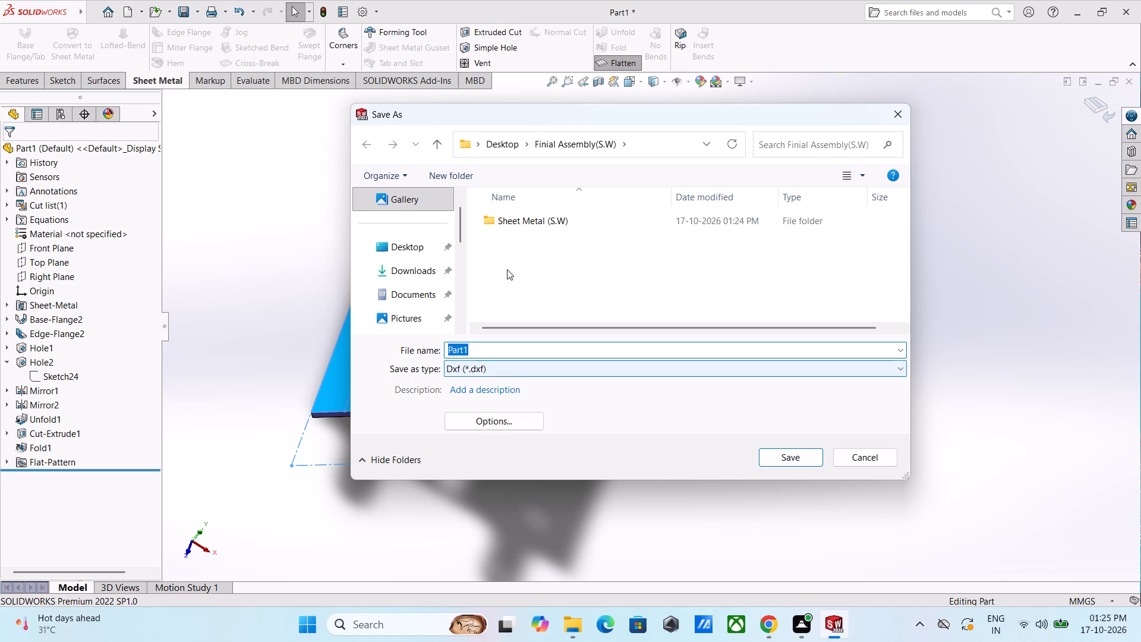
{"action": "double_click", "coordinate": [537, 222]}
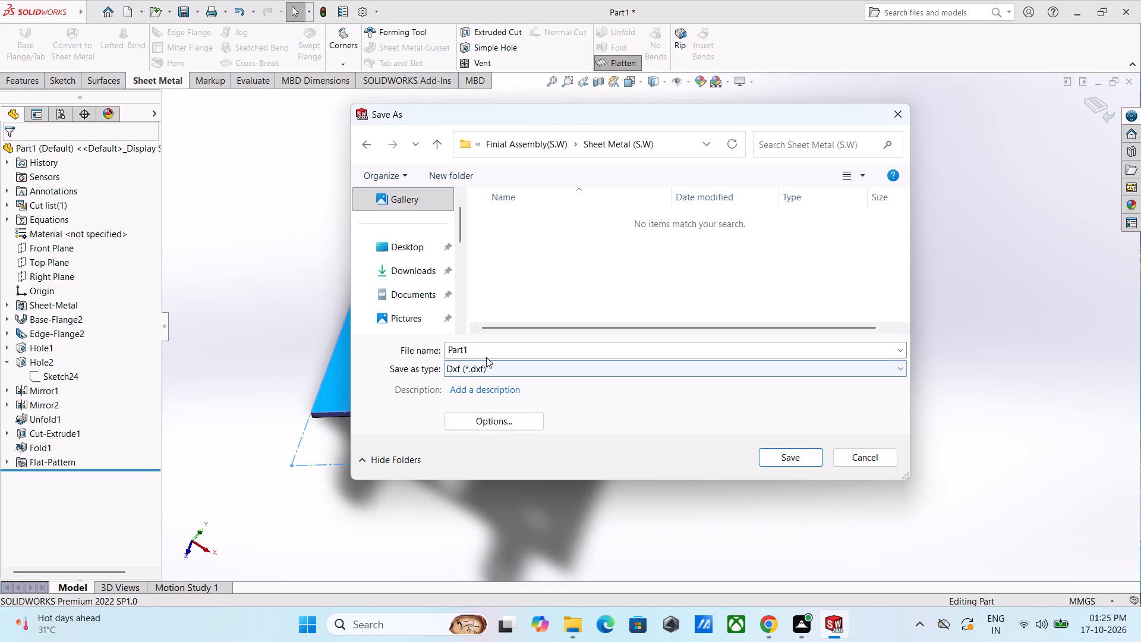
{"action": "left_click", "coordinate": [420, 254]}
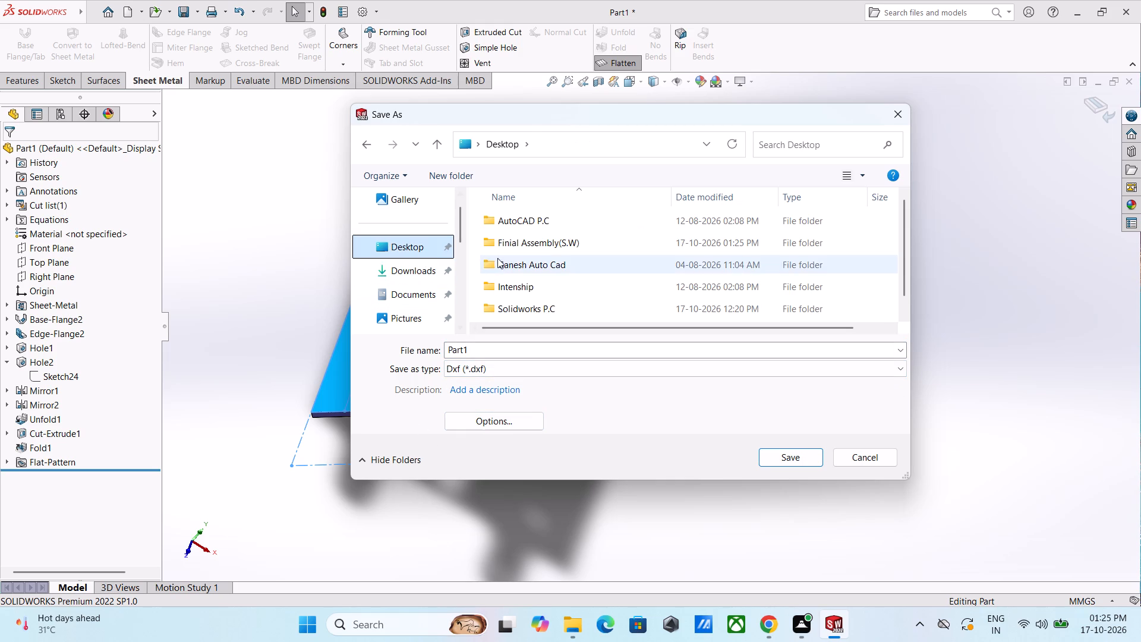
{"action": "double_click", "coordinate": [535, 243]}
{"action": "double_click", "coordinate": [533, 224]}
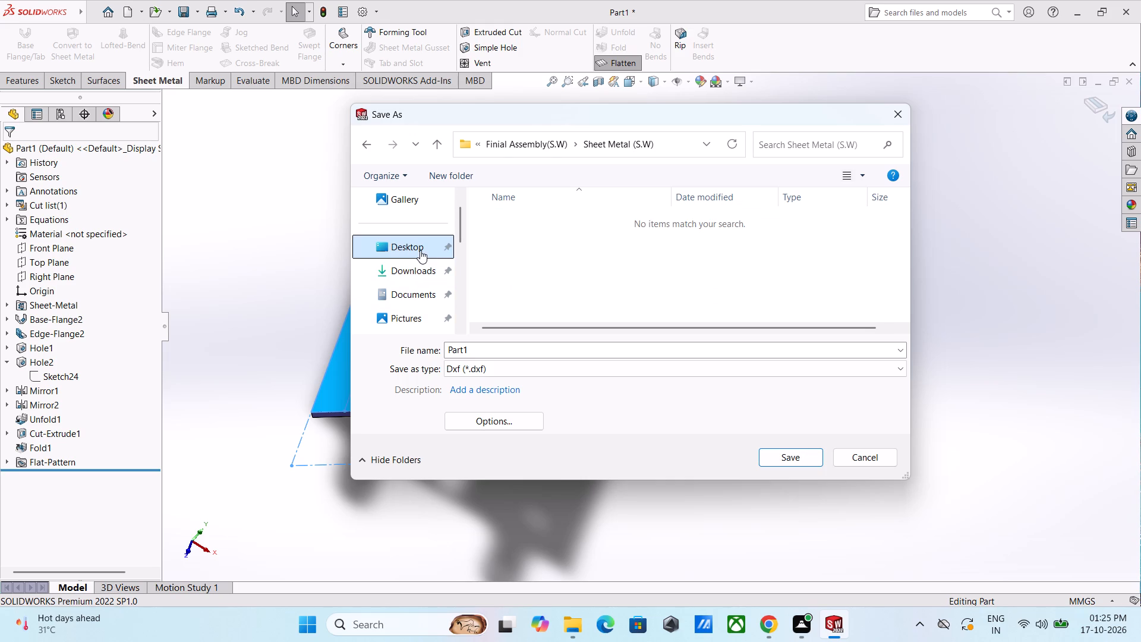
{"action": "left_click", "coordinate": [420, 250]}
{"action": "double_click", "coordinate": [523, 240]}
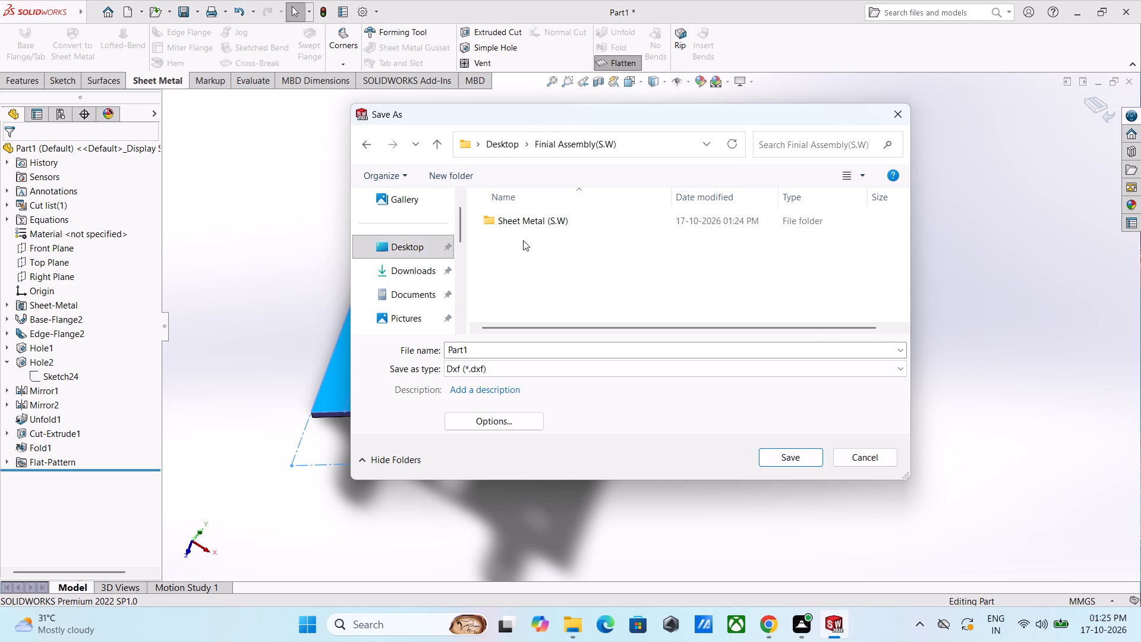
{"action": "right_click", "coordinate": [518, 244]}
{"action": "left_click", "coordinate": [500, 259]}
{"action": "double_click", "coordinate": [535, 220]}
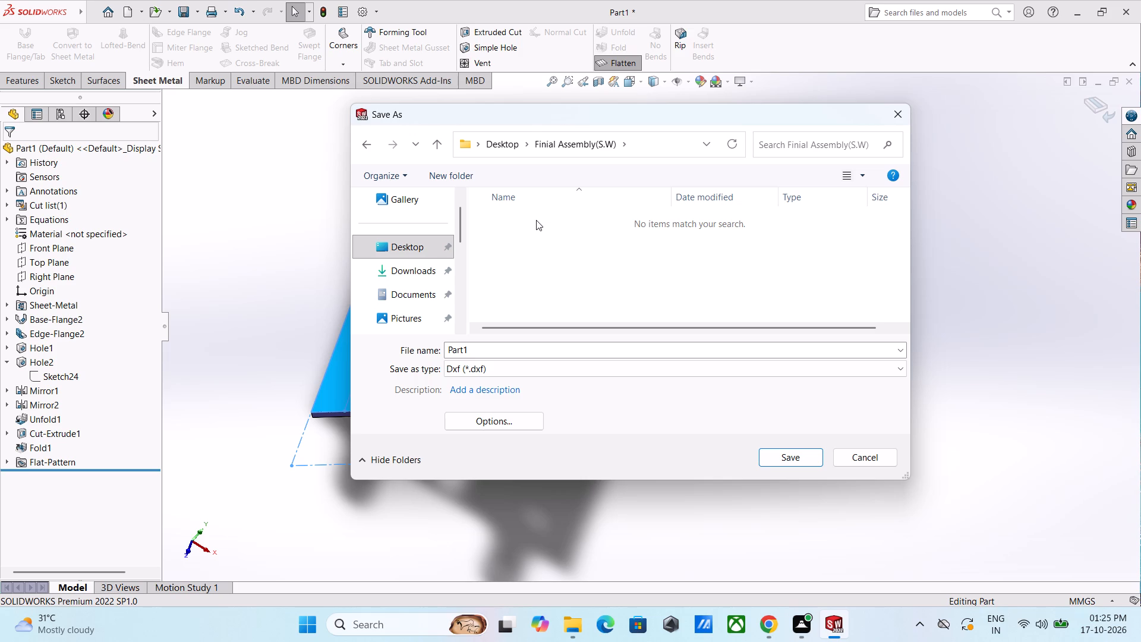
Name the DXF export 1 and save it to the Sheet Metal (S.W) folder.
{"action": "double_click", "coordinate": [512, 355]}
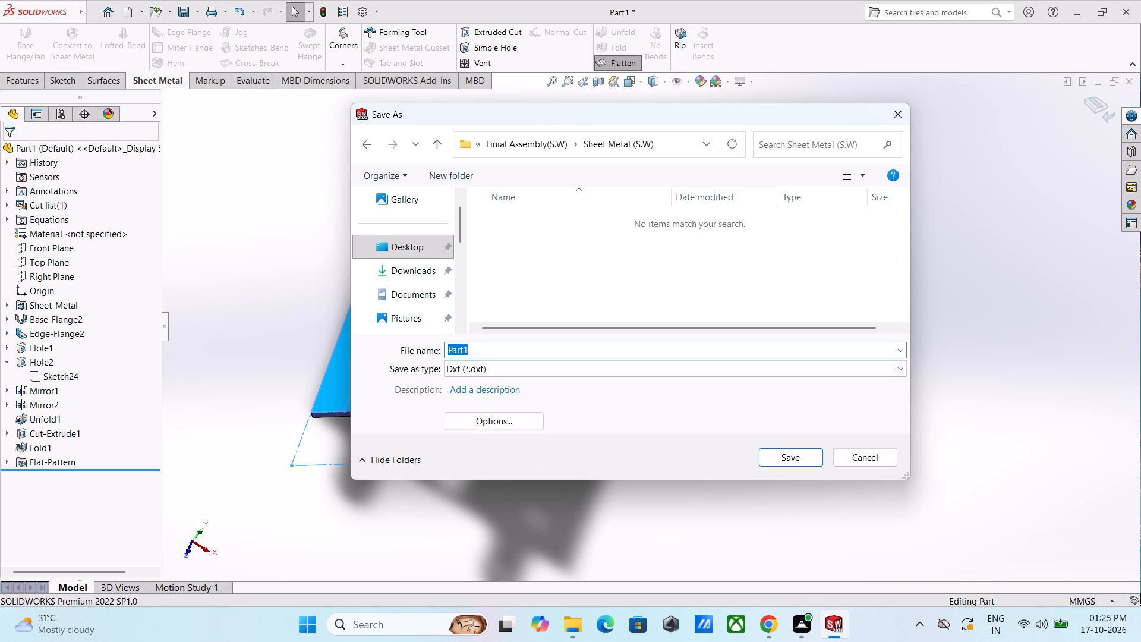
{"action": "key", "text": "BackSpace"}
{"action": "key", "text": "1"}
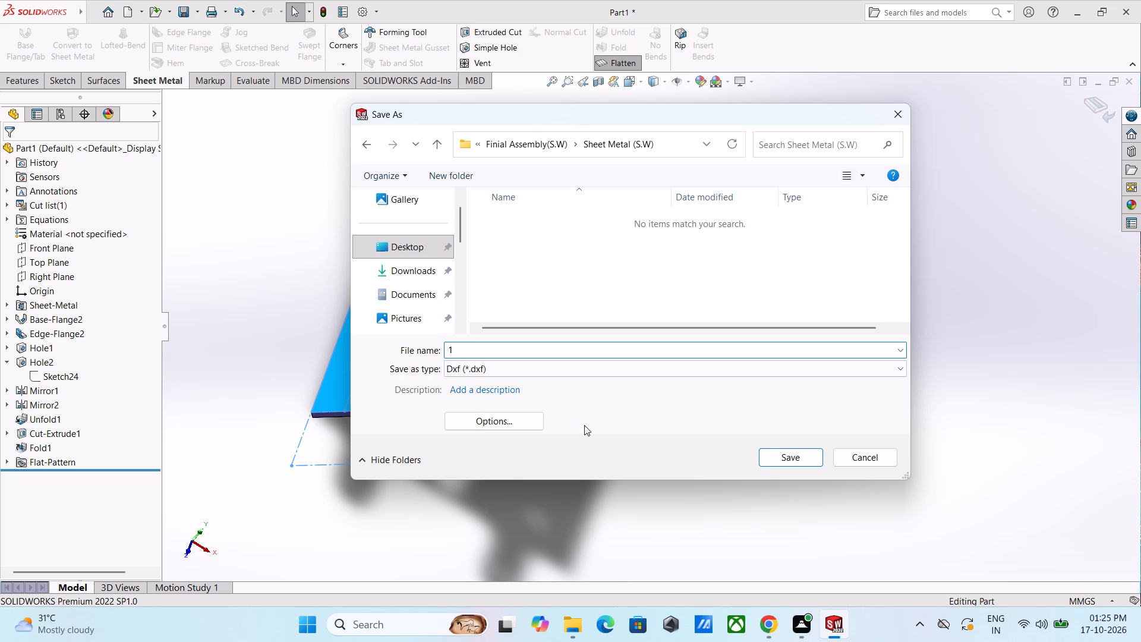
{"action": "left_click", "coordinate": [794, 457]}
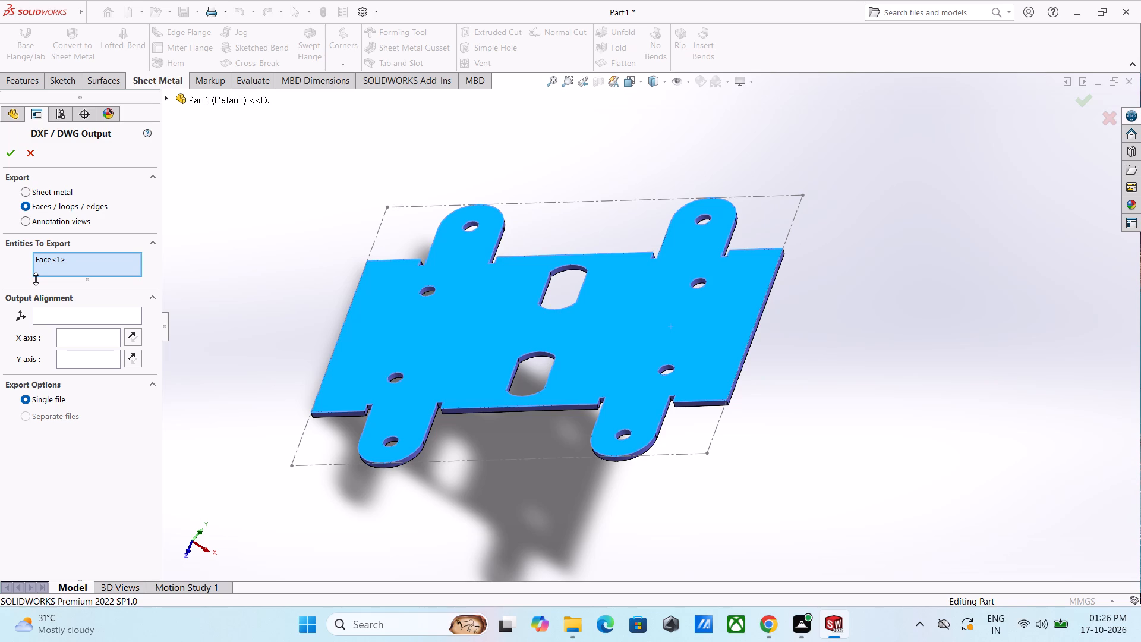
Export the part as Sheet metal with Geometry and Bend lines to a single file, and save the cleanup preview.
{"action": "left_click", "coordinate": [24, 194]}
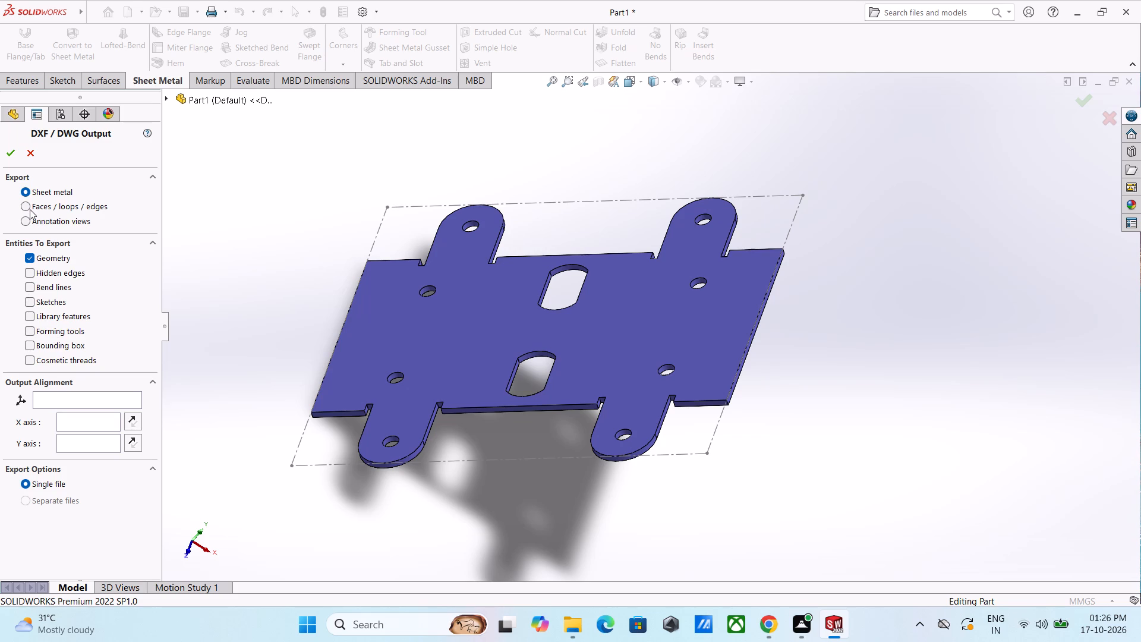
{"action": "left_click", "coordinate": [29, 207]}
{"action": "left_click", "coordinate": [24, 187]}
{"action": "left_click", "coordinate": [31, 288]}
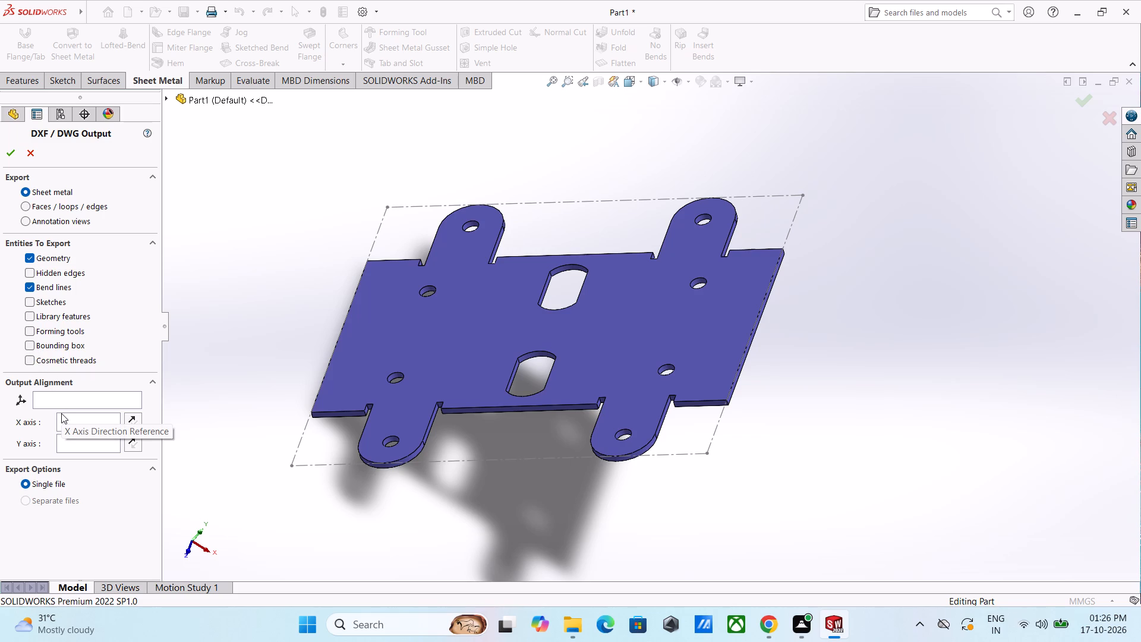
{"action": "left_click", "coordinate": [14, 153]}
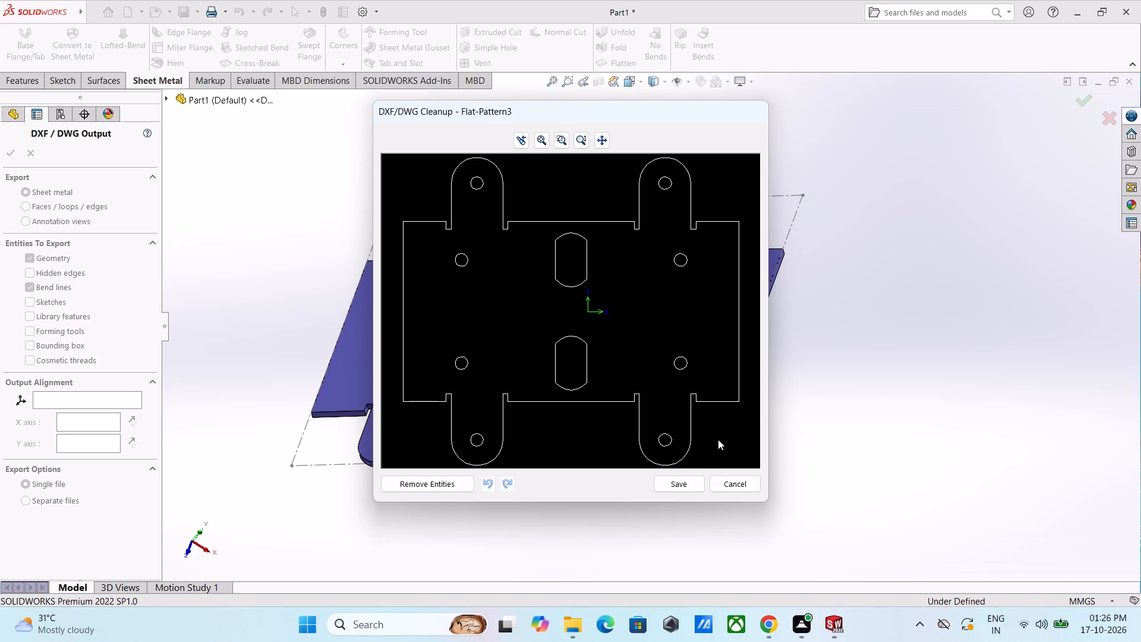
{"action": "left_click", "coordinate": [692, 488]}
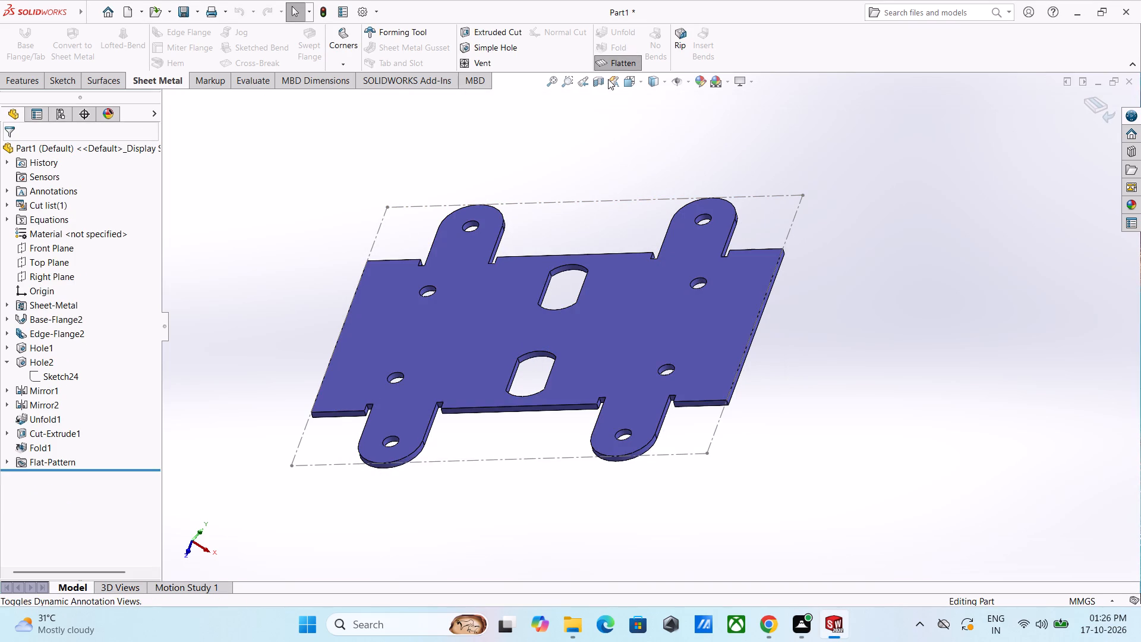
Turn off Flatten to return the sheet metal part to its folded state.
{"action": "left_click", "coordinate": [613, 63]}
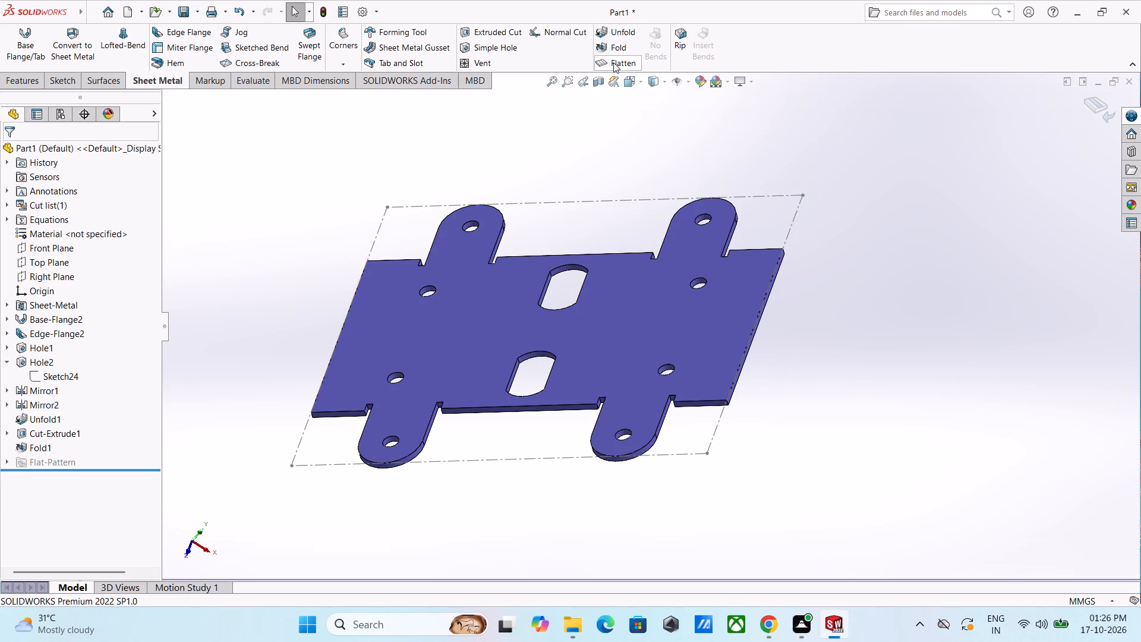
{"action": "scroll", "coordinate": [617, 245], "scroll_direction": "up", "scroll_amount": 3}
{"action": "scroll", "coordinate": [642, 247], "scroll_direction": "down", "scroll_amount": 3}
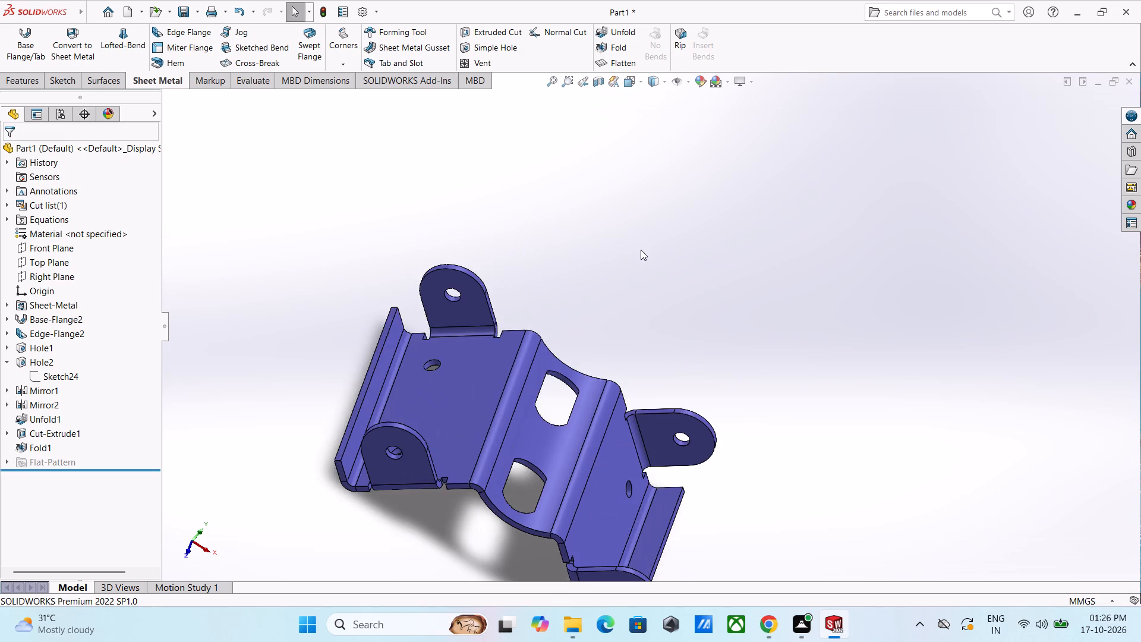
{"action": "scroll", "coordinate": [639, 253], "scroll_direction": "up", "scroll_amount": 2}
Save the folded part as a SOLIDWORKS part named 1 in Desktop > Finial Assembly(S.W) > Sheet Metal (S.W).
{"action": "key", "text": "ctrl+s"}
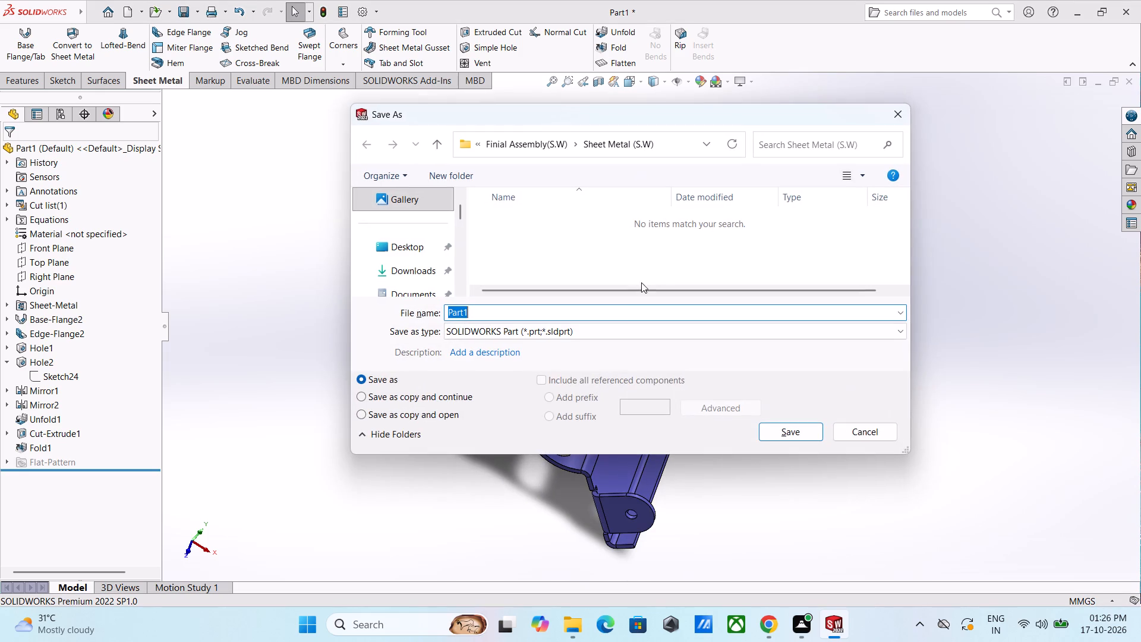
{"action": "left_click", "coordinate": [424, 245]}
{"action": "double_click", "coordinate": [515, 244]}
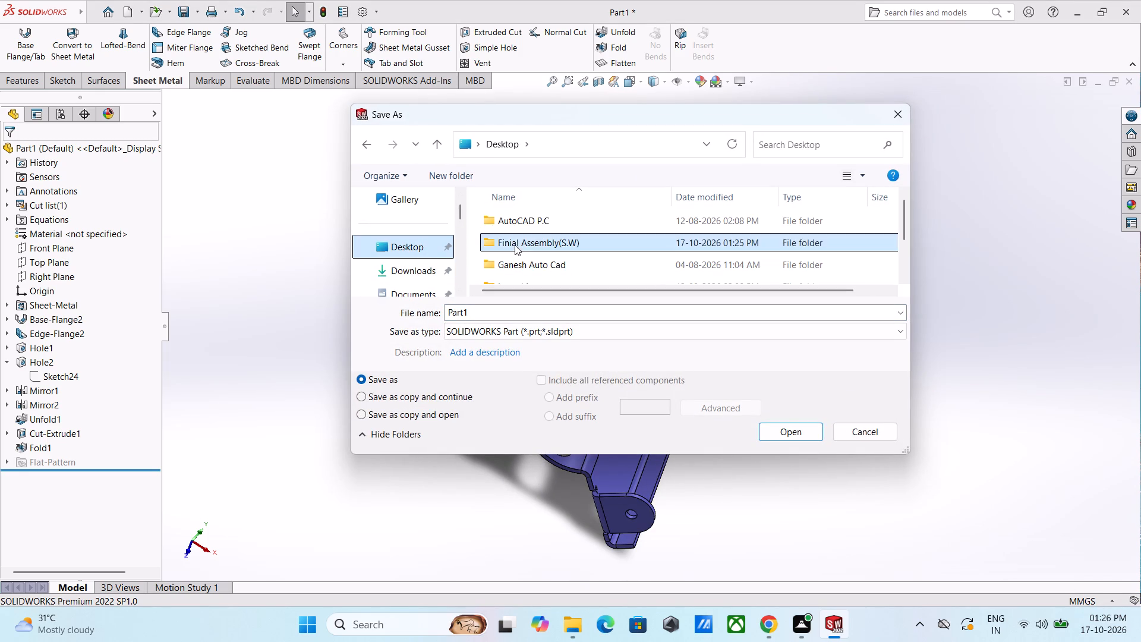
{"action": "double_click", "coordinate": [518, 222]}
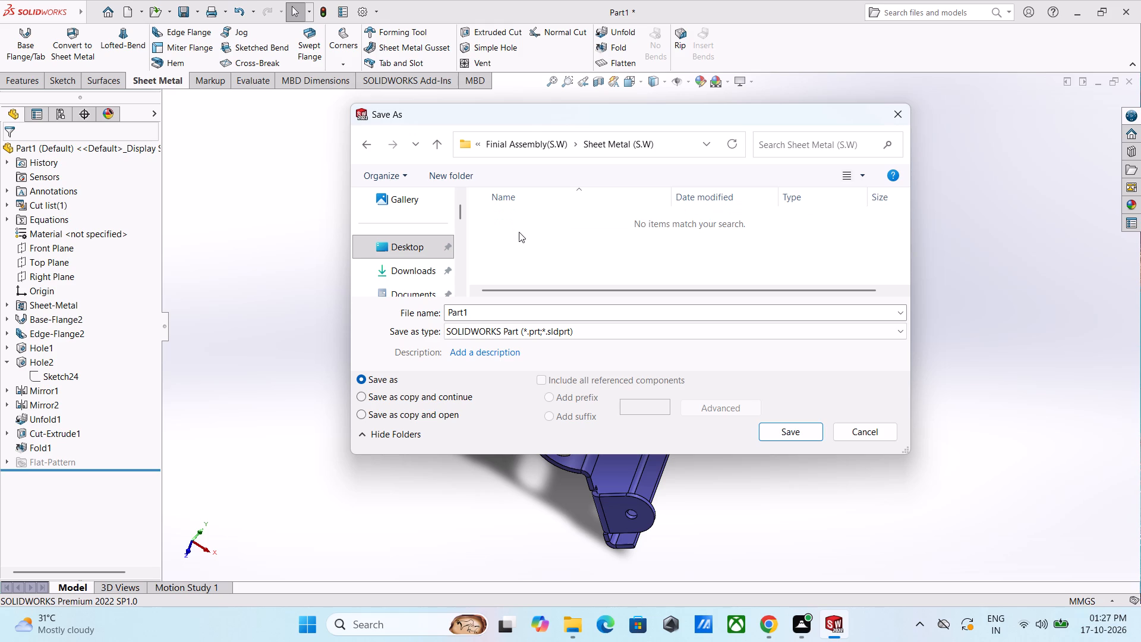
{"action": "left_click", "coordinate": [503, 310]}
{"action": "left_click", "coordinate": [503, 310]}
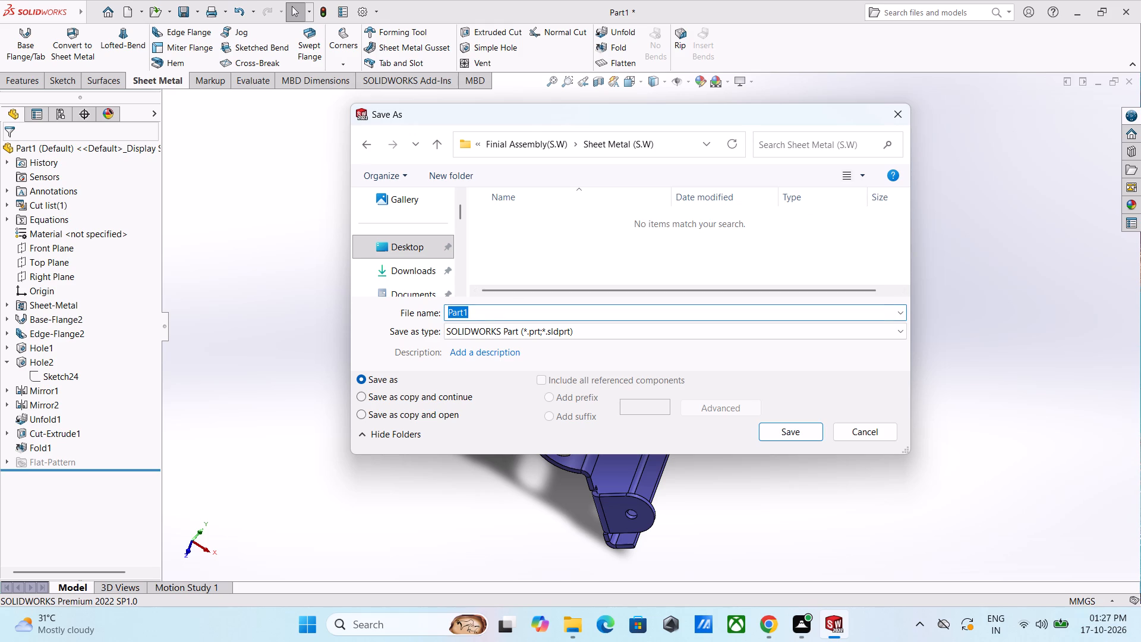
{"action": "key", "text": "BackSpace"}
{"action": "key", "text": "1"}
{"action": "key", "text": "Return"}
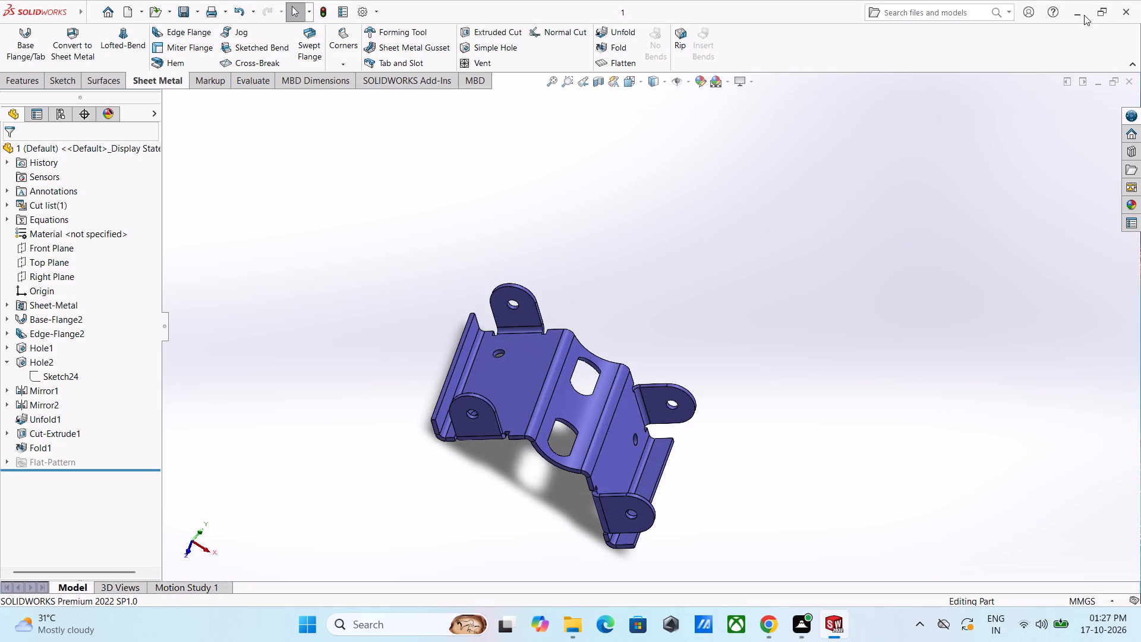
Switch to File Explorer and open 1.DXF from the Sheet Metal (S.W) folder in AutoCAD, just once and as read-only.
{"action": "left_click", "coordinate": [567, 627]}
{"action": "left_click", "coordinate": [297, 181]}
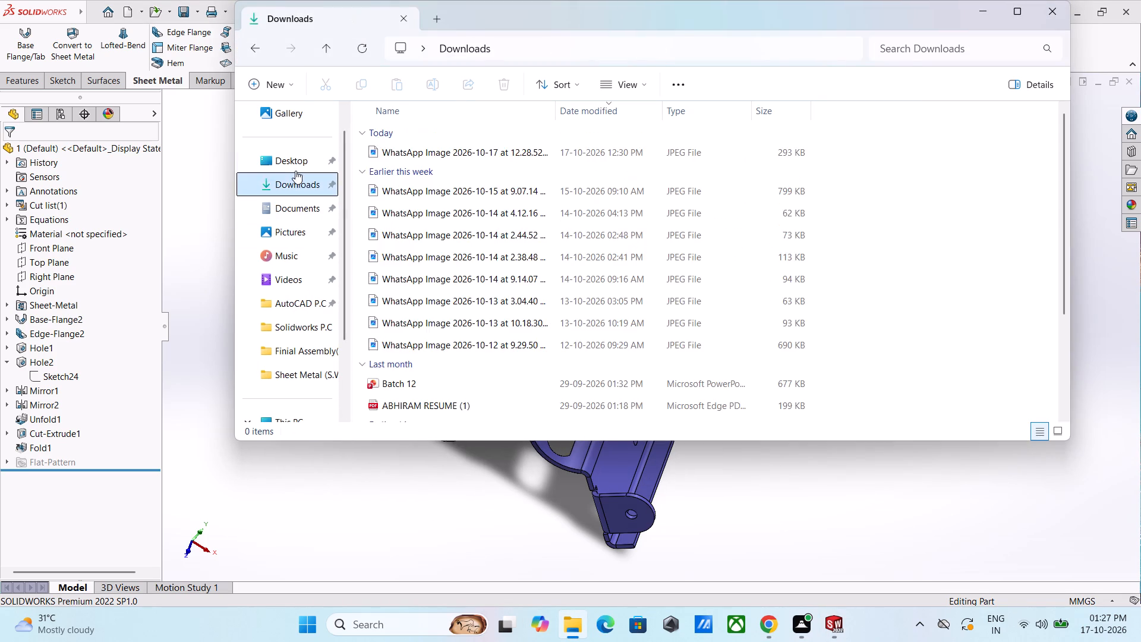
{"action": "left_click", "coordinate": [295, 169]}
{"action": "double_click", "coordinate": [429, 155]}
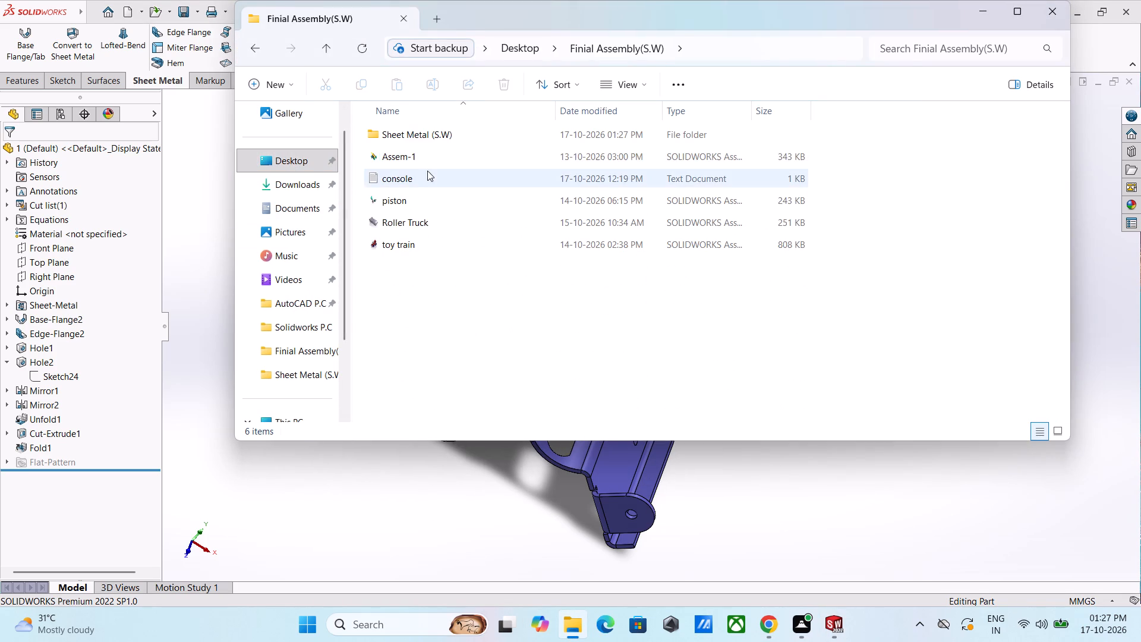
{"action": "left_click", "coordinate": [417, 136]}
{"action": "left_click", "coordinate": [417, 136]}
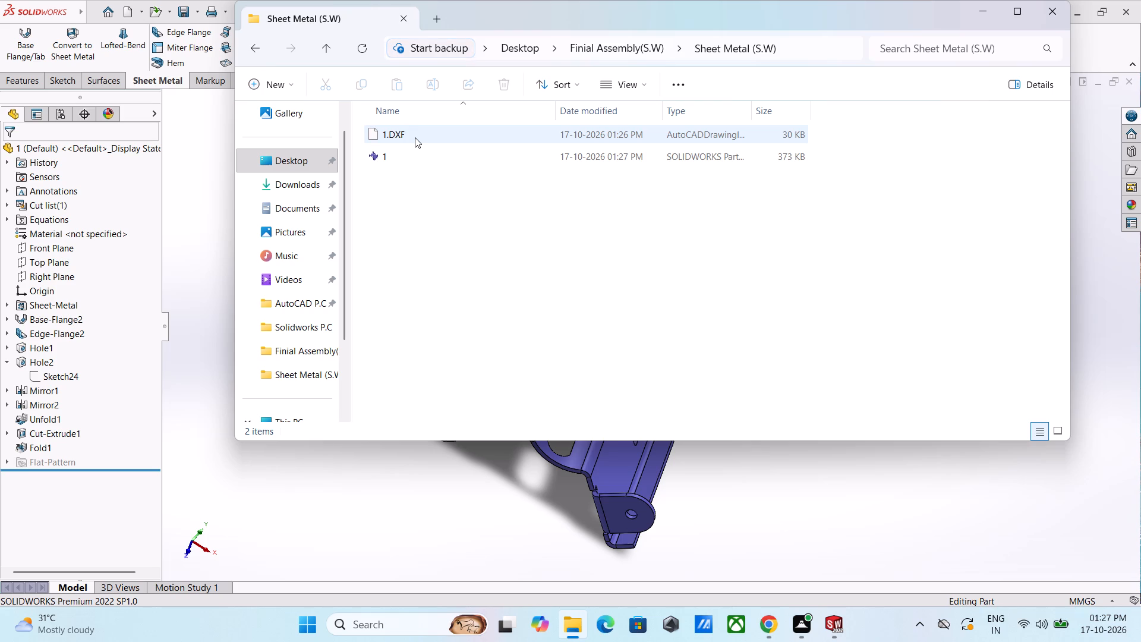
{"action": "double_click", "coordinate": [415, 137]}
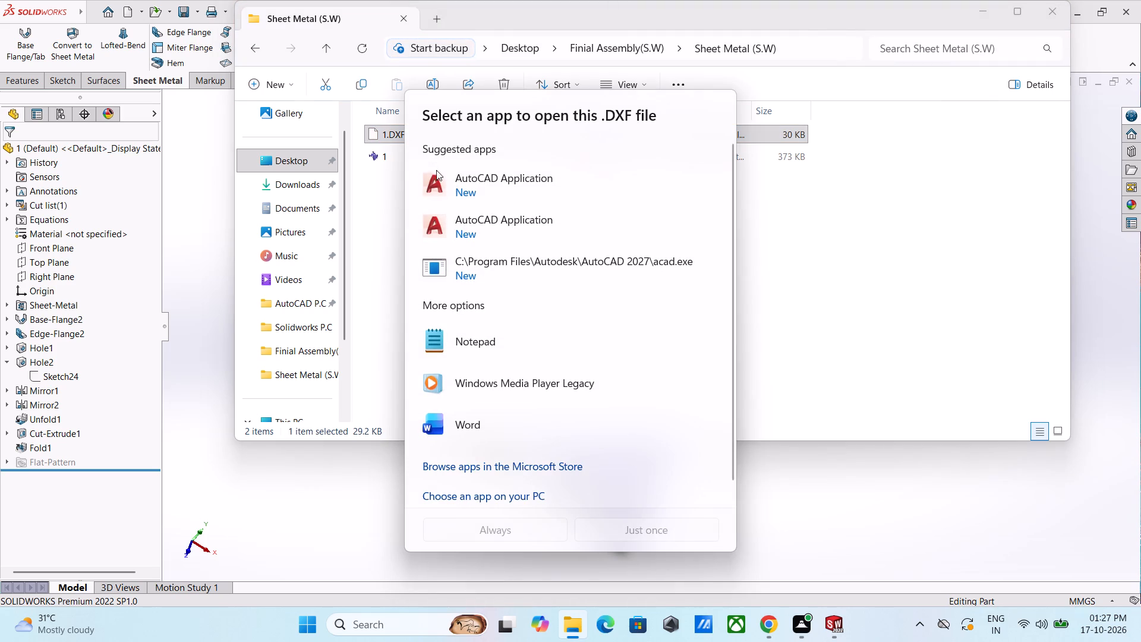
{"action": "left_click", "coordinate": [488, 193]}
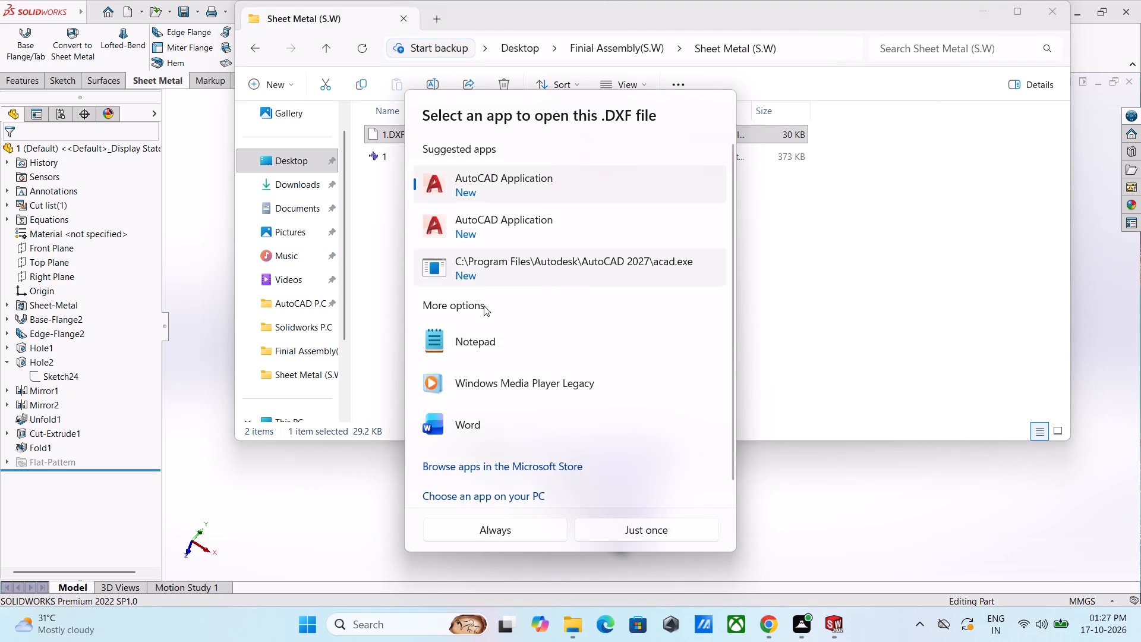
{"action": "left_click", "coordinate": [633, 531]}
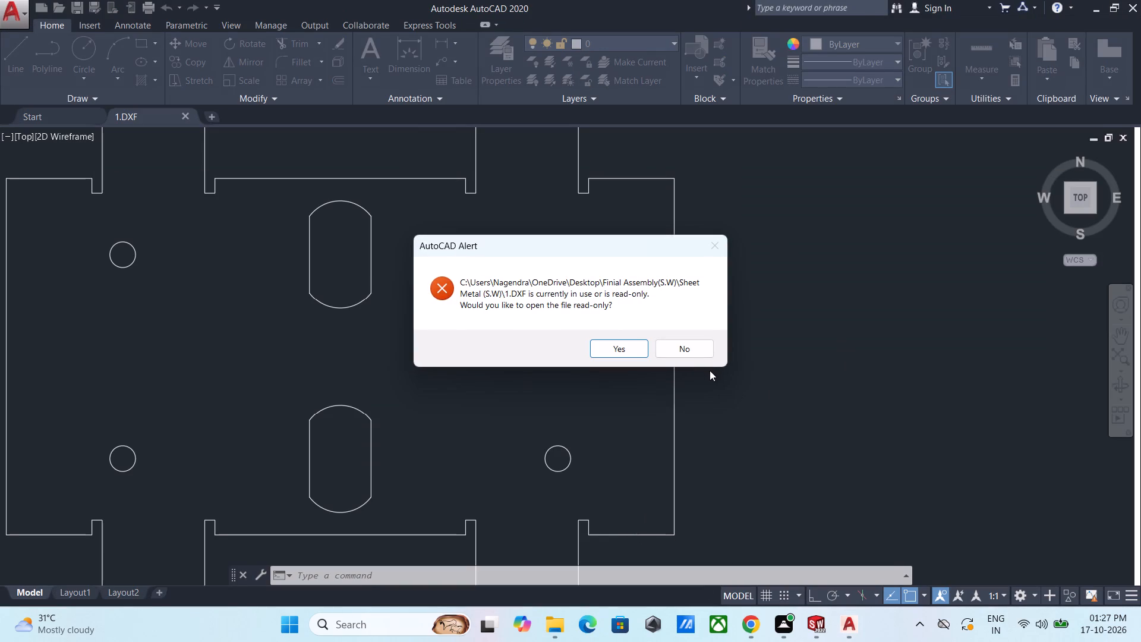
{"action": "left_click", "coordinate": [620, 347]}
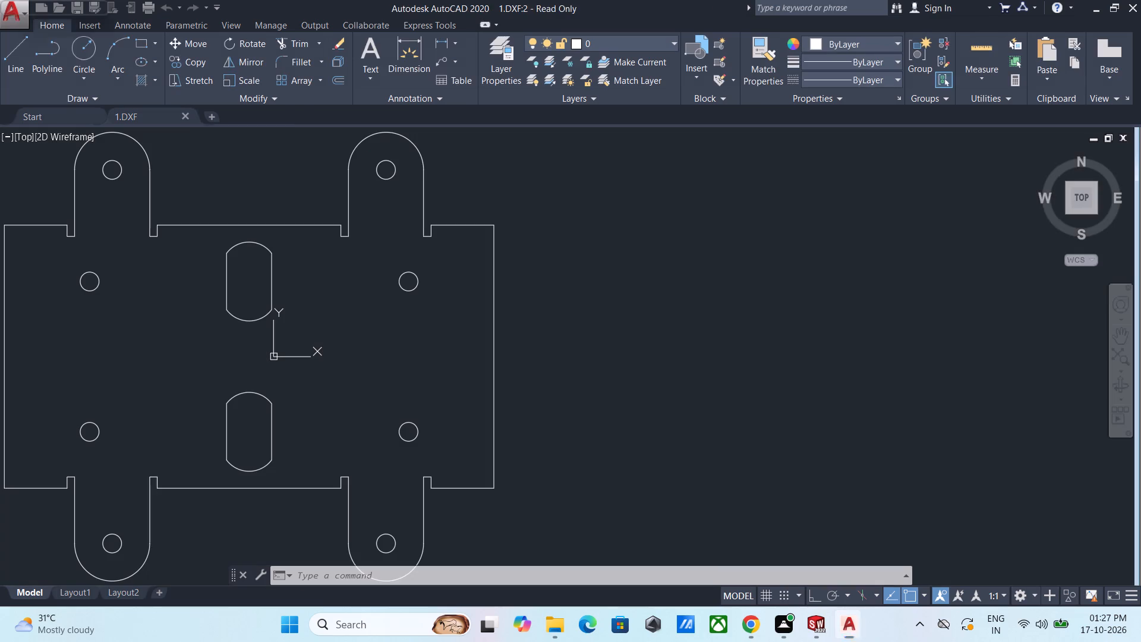
Examine the exported flat pattern in AutoCAD, with the whole outline fitted in the top view.
{"action": "scroll", "coordinate": [437, 350], "scroll_direction": "up", "scroll_amount": 3}
{"action": "scroll", "coordinate": [319, 334], "scroll_direction": "up", "scroll_amount": 3}
{"action": "scroll", "coordinate": [330, 363], "scroll_direction": "down", "scroll_amount": 4}
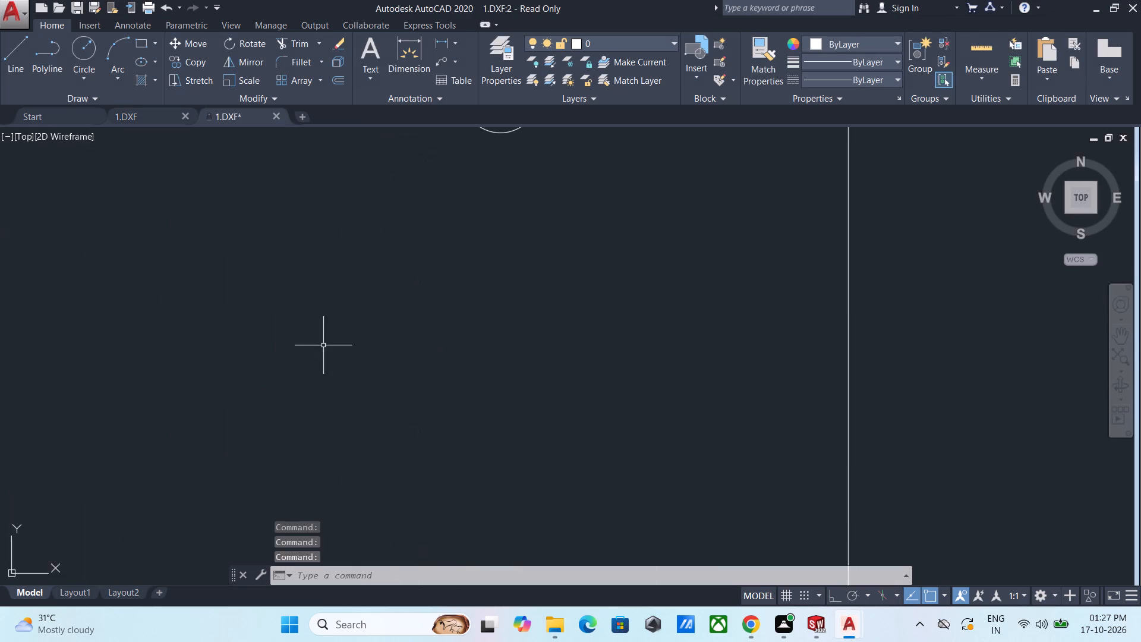
{"action": "scroll", "coordinate": [334, 364], "scroll_direction": "down", "scroll_amount": 8}
{"action": "scroll", "coordinate": [292, 360], "scroll_direction": "up", "scroll_amount": 2}
{"action": "scroll", "coordinate": [259, 357], "scroll_direction": "down", "scroll_amount": 3}
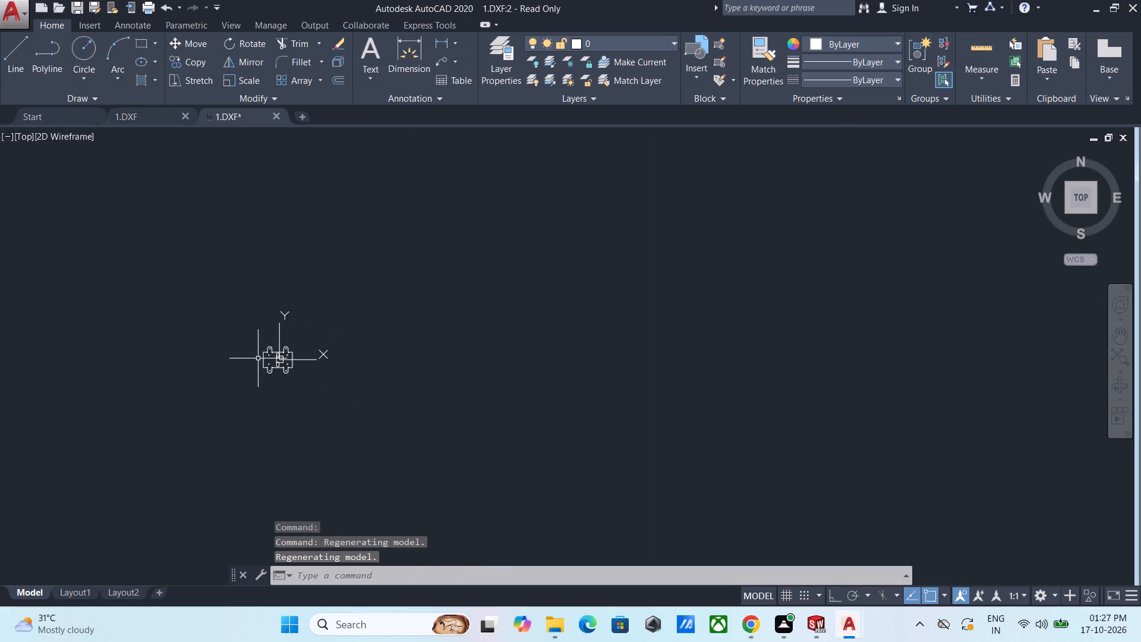
{"action": "scroll", "coordinate": [336, 321], "scroll_direction": "up", "scroll_amount": 3}
{"action": "scroll", "coordinate": [247, 373], "scroll_direction": "up", "scroll_amount": 3}
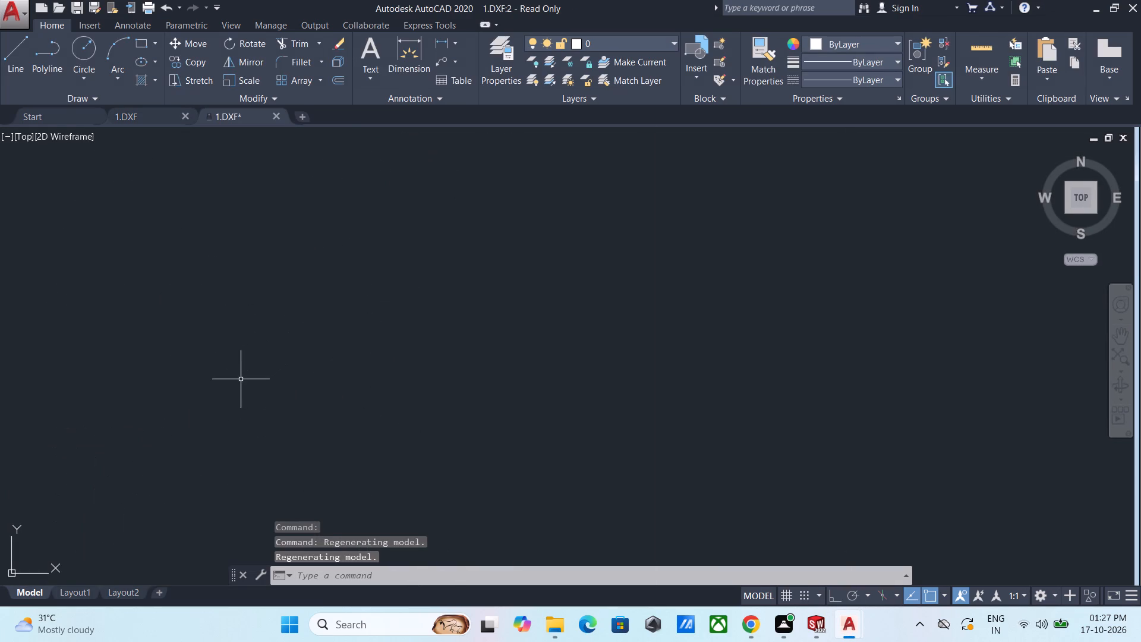
{"action": "scroll", "coordinate": [240, 380], "scroll_direction": "up", "scroll_amount": 2}
{"action": "scroll", "coordinate": [297, 398], "scroll_direction": "down", "scroll_amount": 8}
{"action": "right_click", "coordinate": [327, 368]}
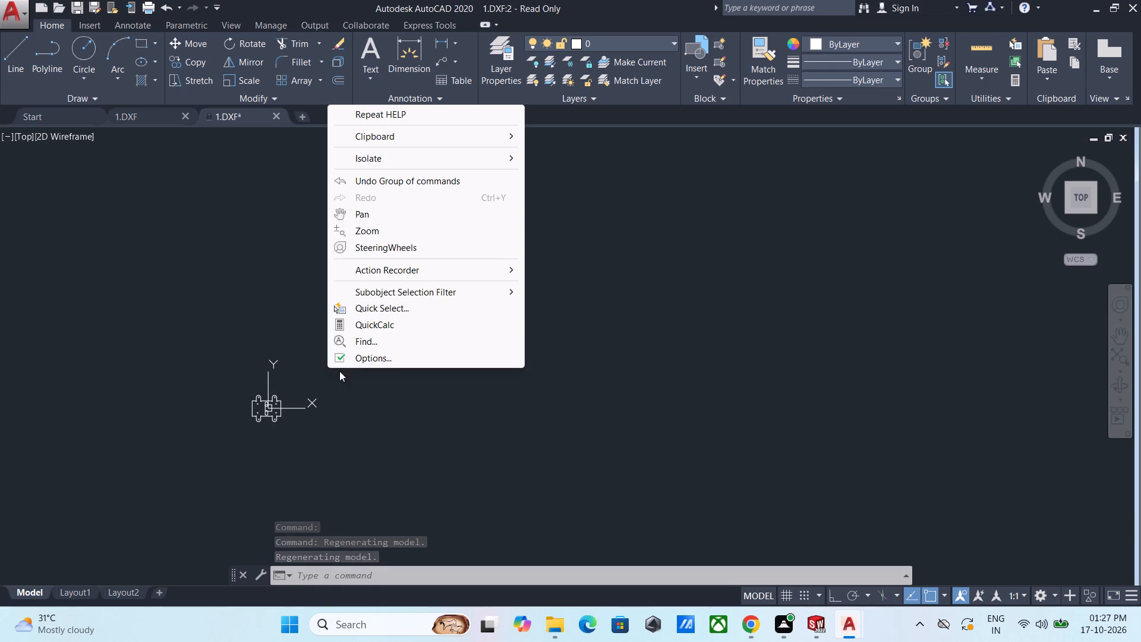
{"action": "left_click", "coordinate": [486, 398]}
{"action": "left_click", "coordinate": [896, 256]}
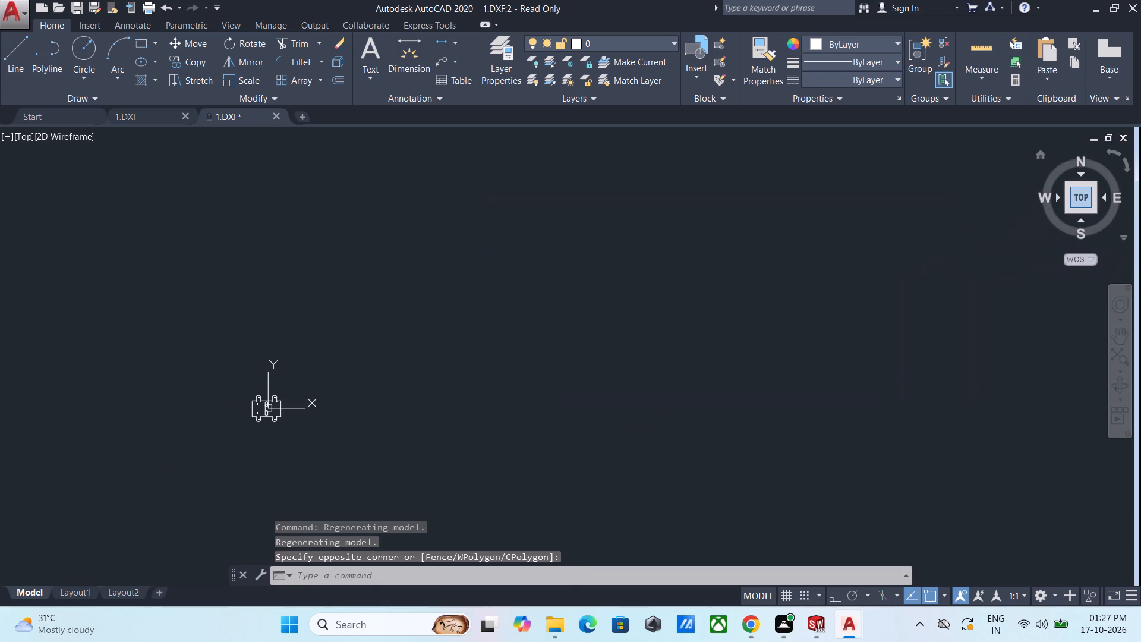
{"action": "left_click", "coordinate": [1079, 195]}
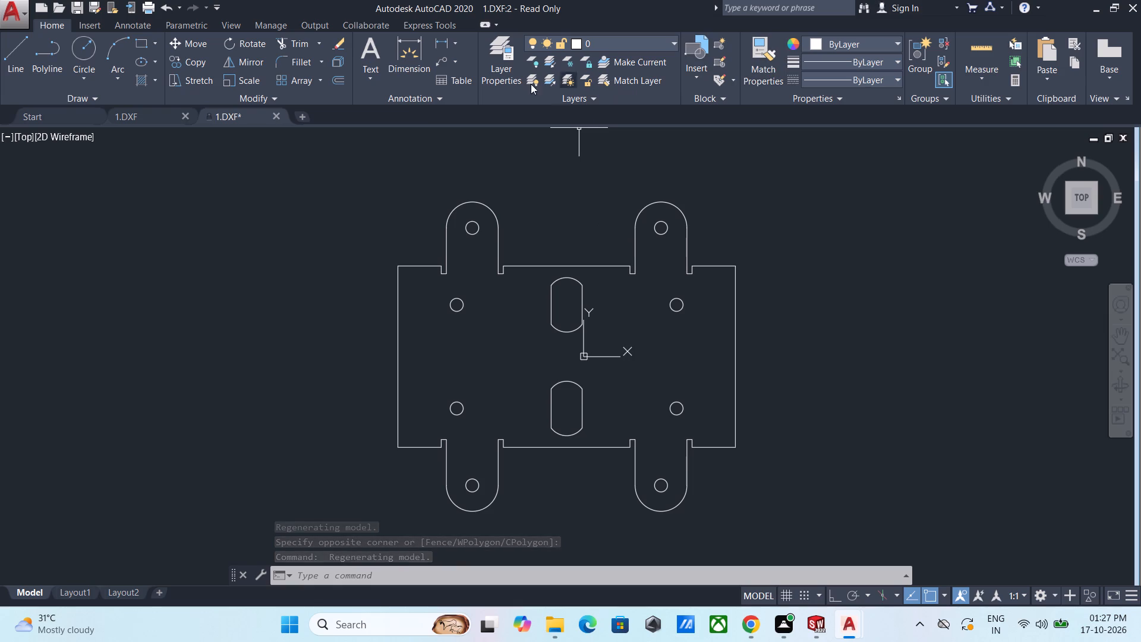
Dimension the height of the flat pattern's right outer vertical edge, placing the dimension outside the outline.
{"action": "left_click", "coordinate": [418, 61]}
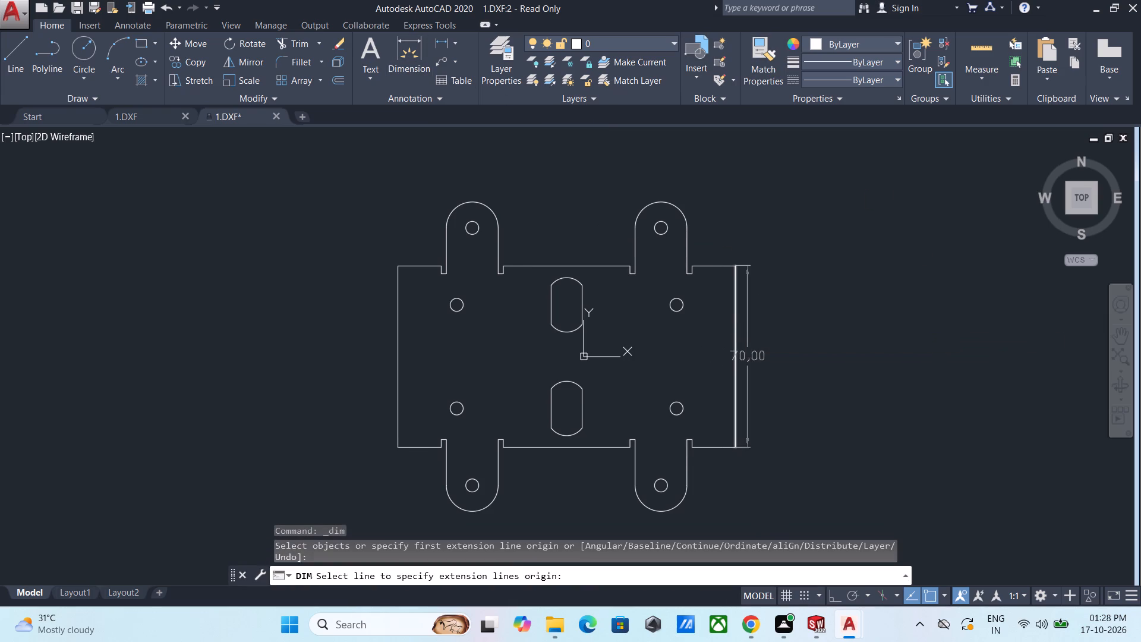
{"action": "left_click", "coordinate": [737, 331]}
{"action": "left_click", "coordinate": [824, 320]}
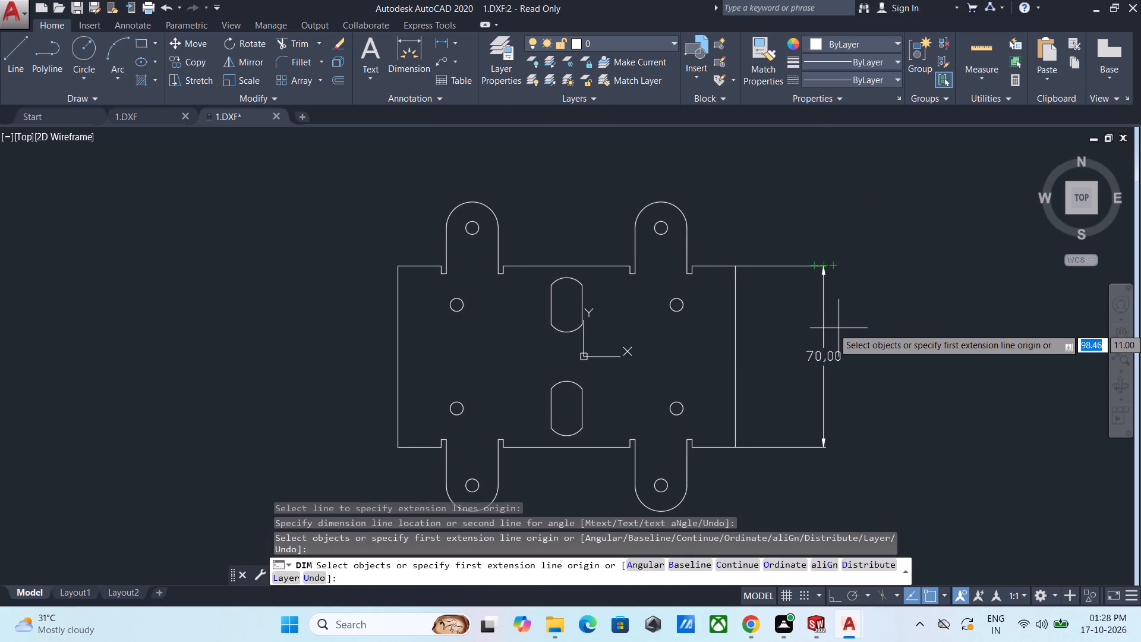
{"action": "key", "text": "Escape"}
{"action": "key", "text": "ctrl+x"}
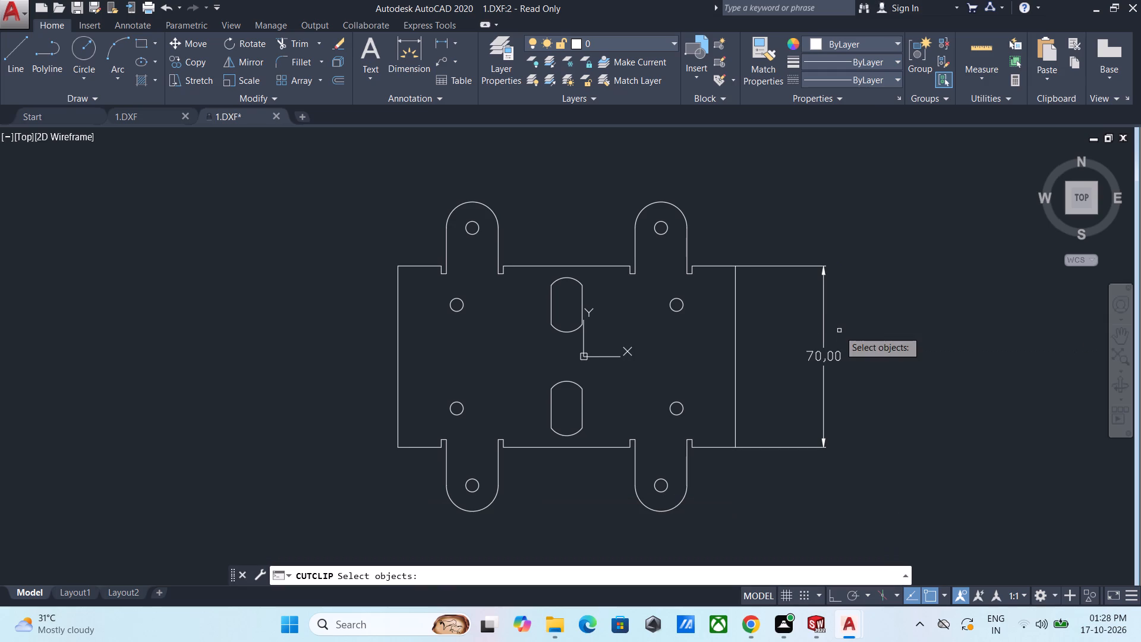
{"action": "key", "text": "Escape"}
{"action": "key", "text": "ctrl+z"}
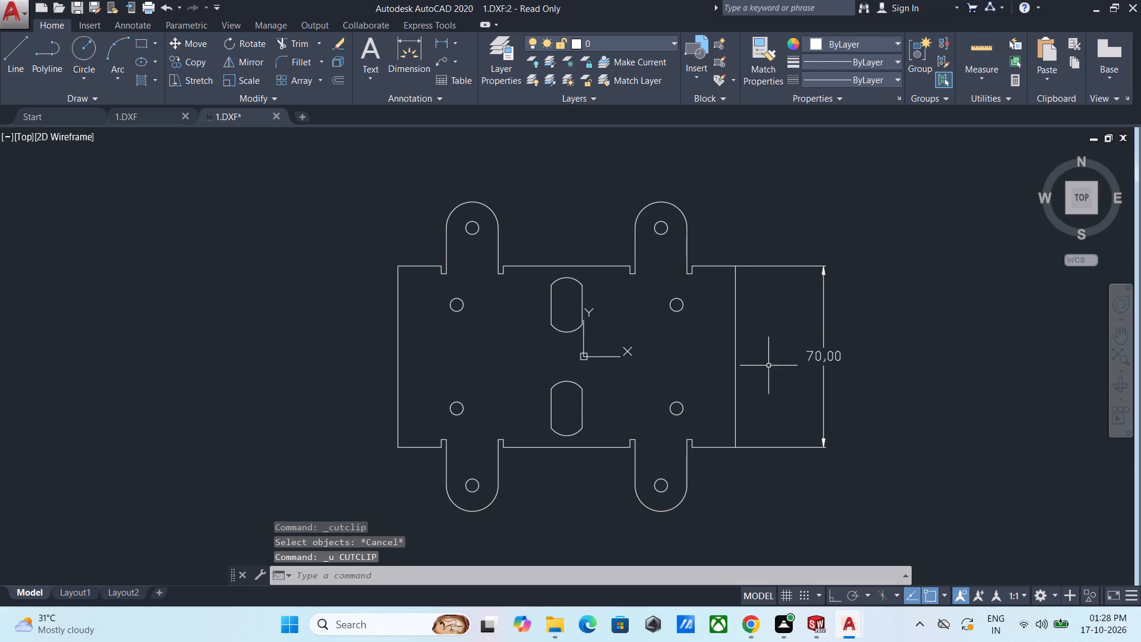
Close AutoCAD without saving the changes to 1.DXF, dismissing the licence notice.
{"action": "left_click", "coordinate": [1130, 12]}
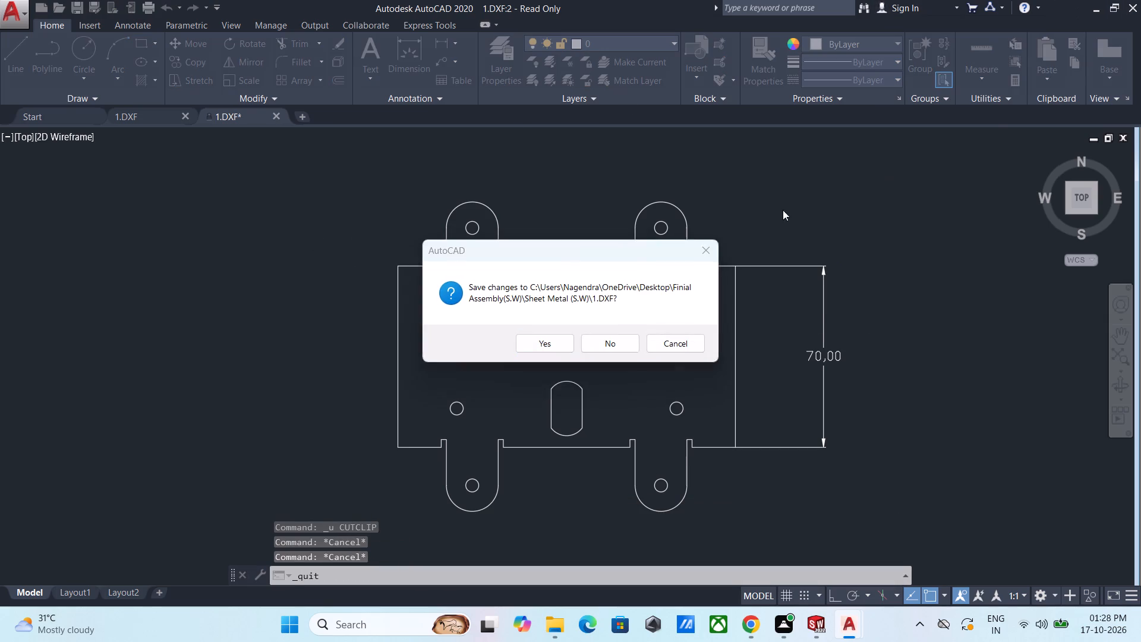
{"action": "left_click", "coordinate": [617, 347]}
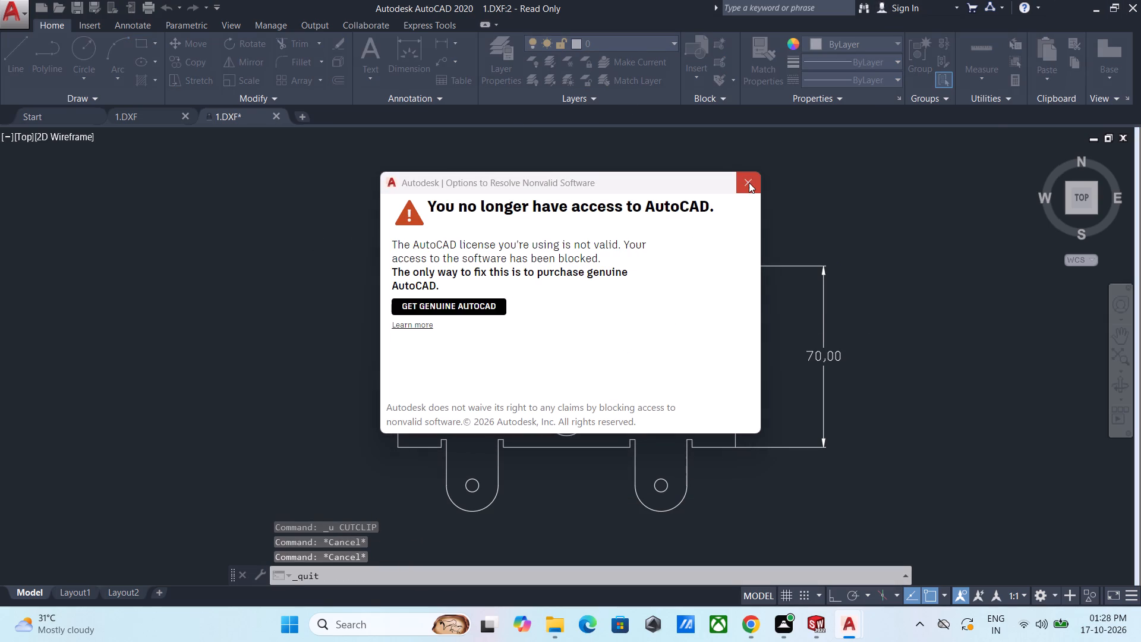
{"action": "left_click", "coordinate": [751, 182]}
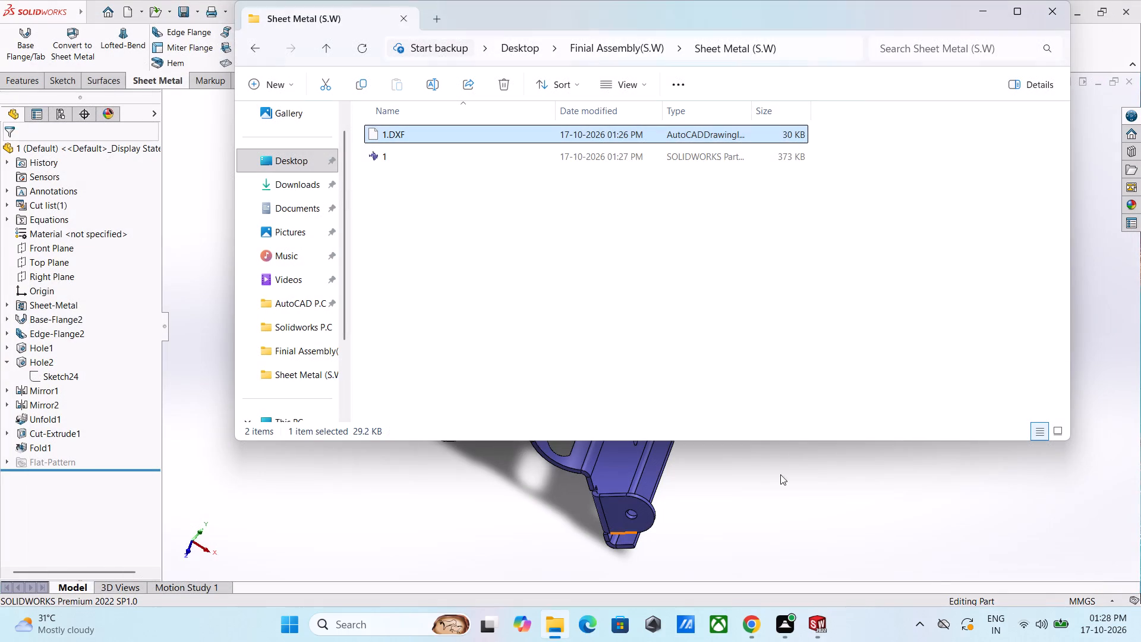
Return from File Explorer to SOLIDWORKS and create a new part document.
{"action": "left_click", "coordinate": [973, 19]}
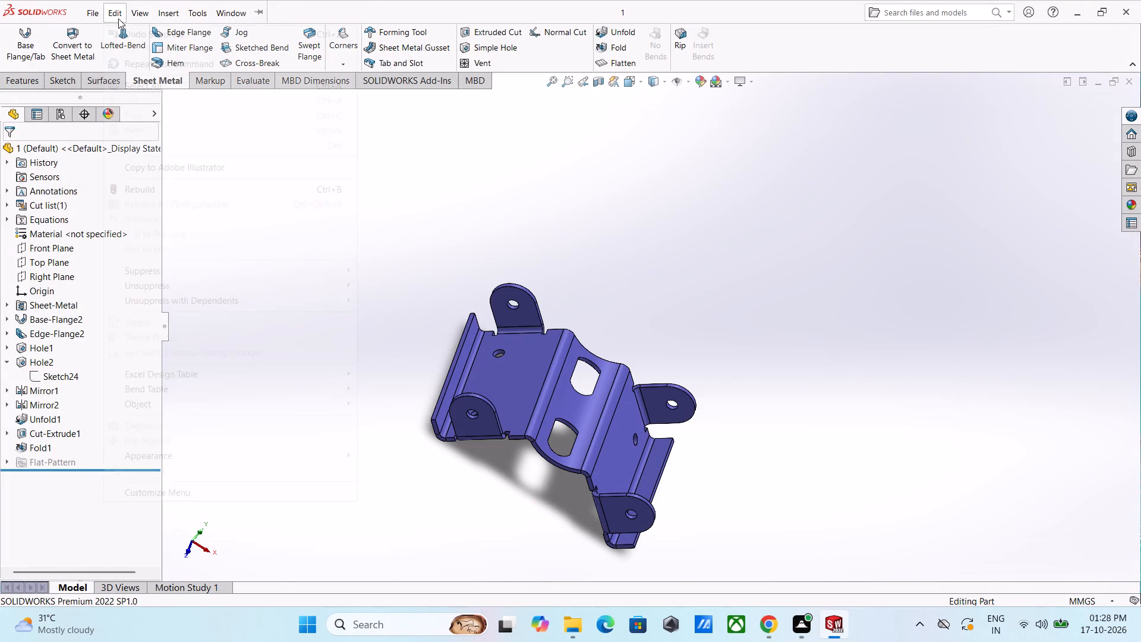
{"action": "left_click", "coordinate": [122, 10]}
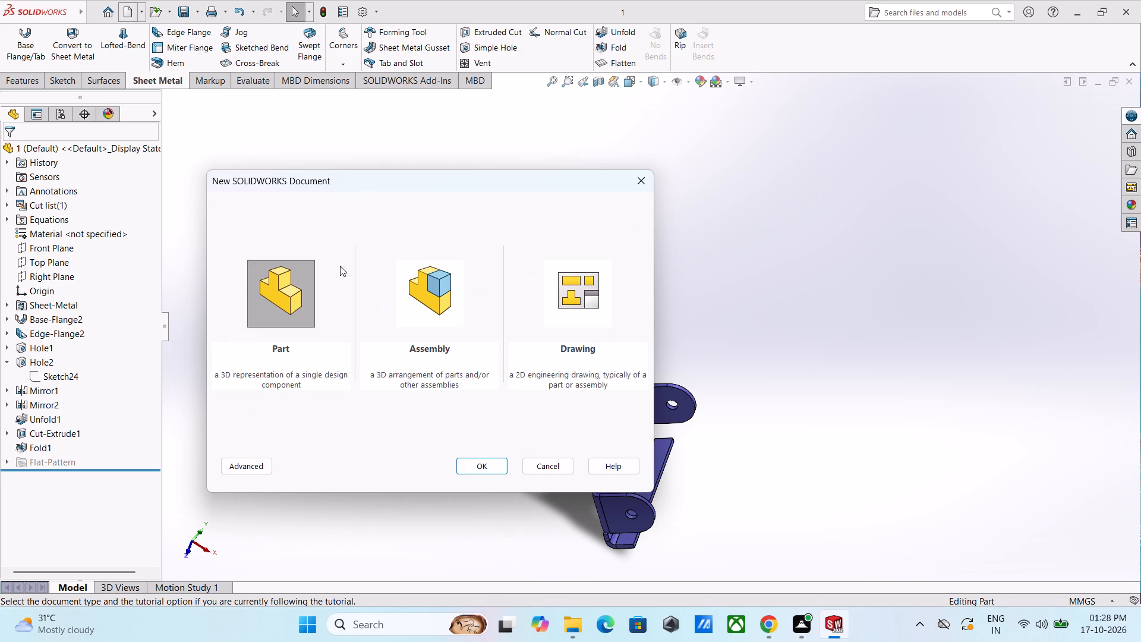
{"action": "left_click", "coordinate": [469, 471]}
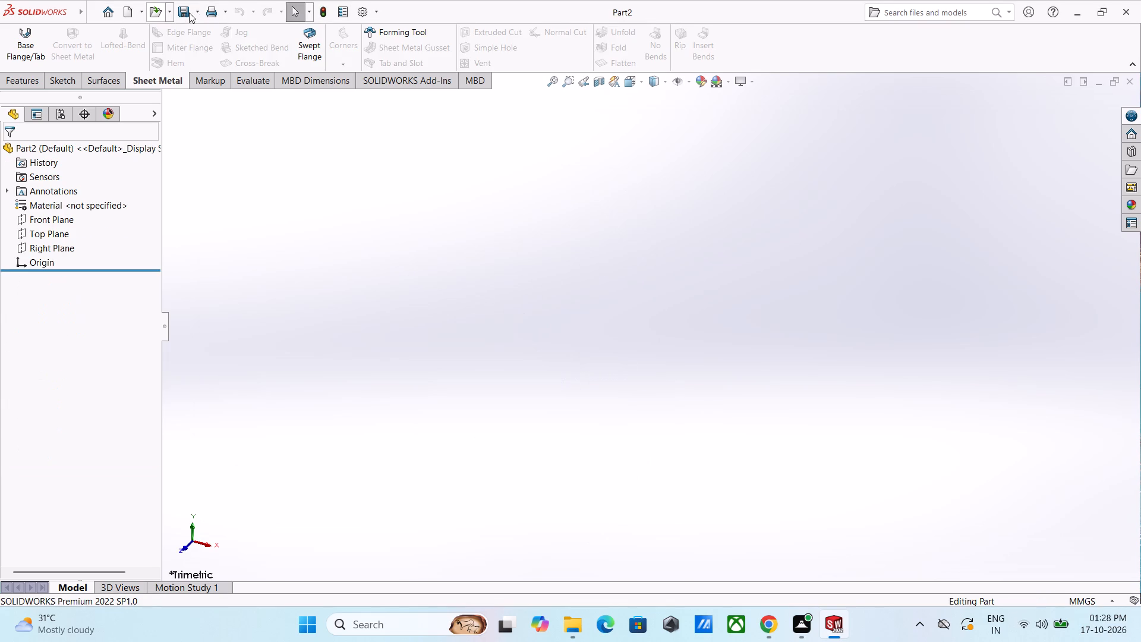
Open the toy train assembly from Desktop > Finial Assembly(S.W) and dismiss the What's Wrong report.
{"action": "left_click", "coordinate": [153, 14]}
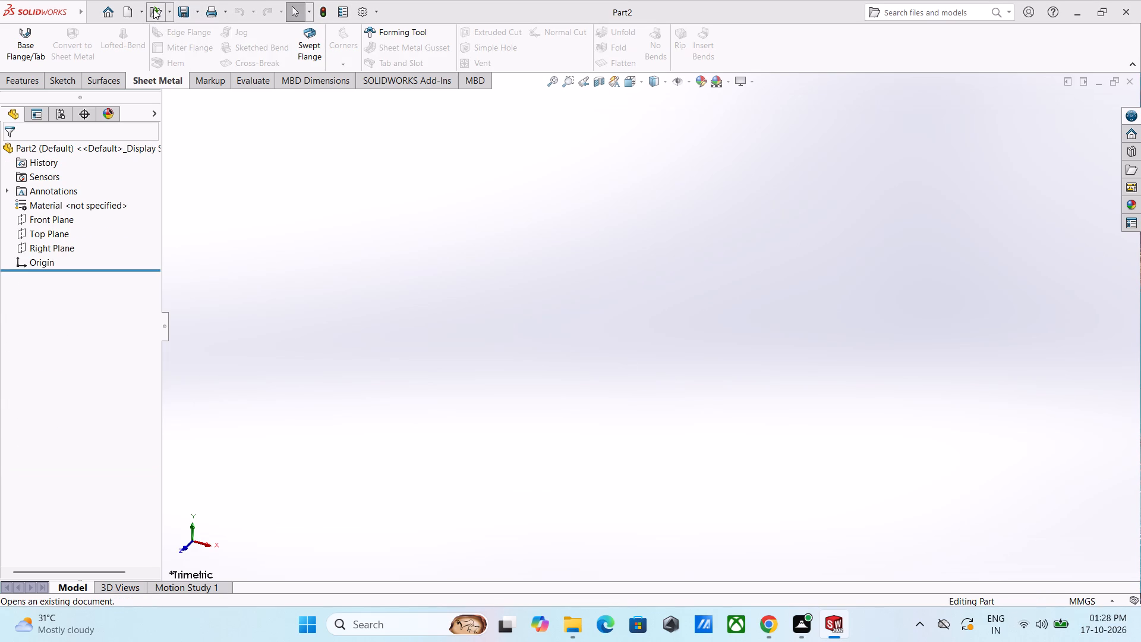
{"action": "left_click", "coordinate": [408, 248]}
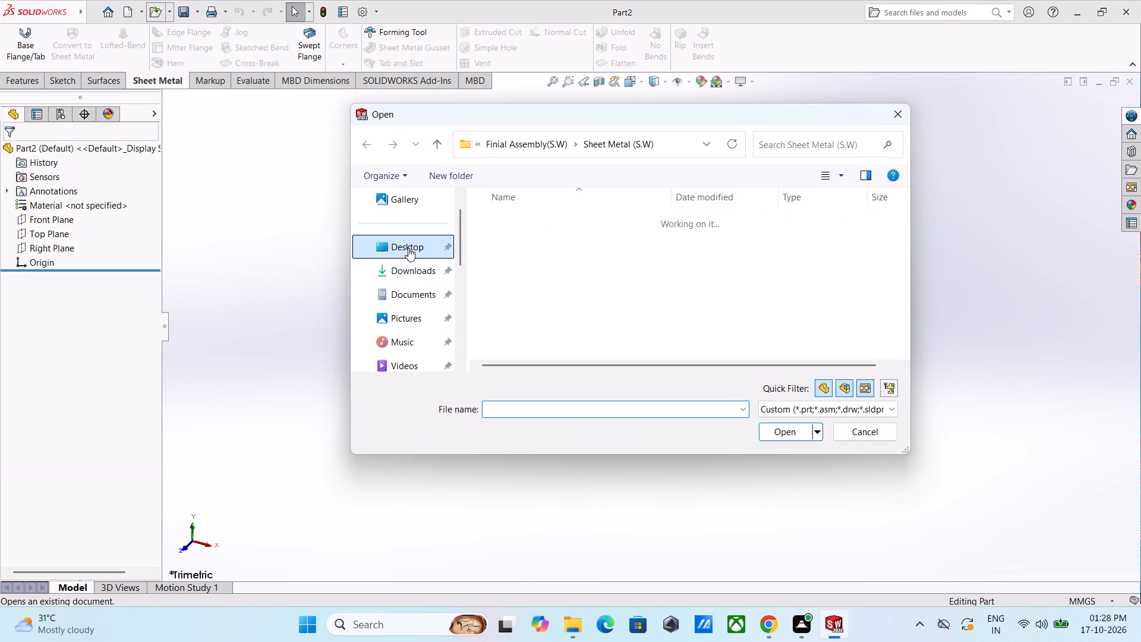
{"action": "double_click", "coordinate": [507, 248]}
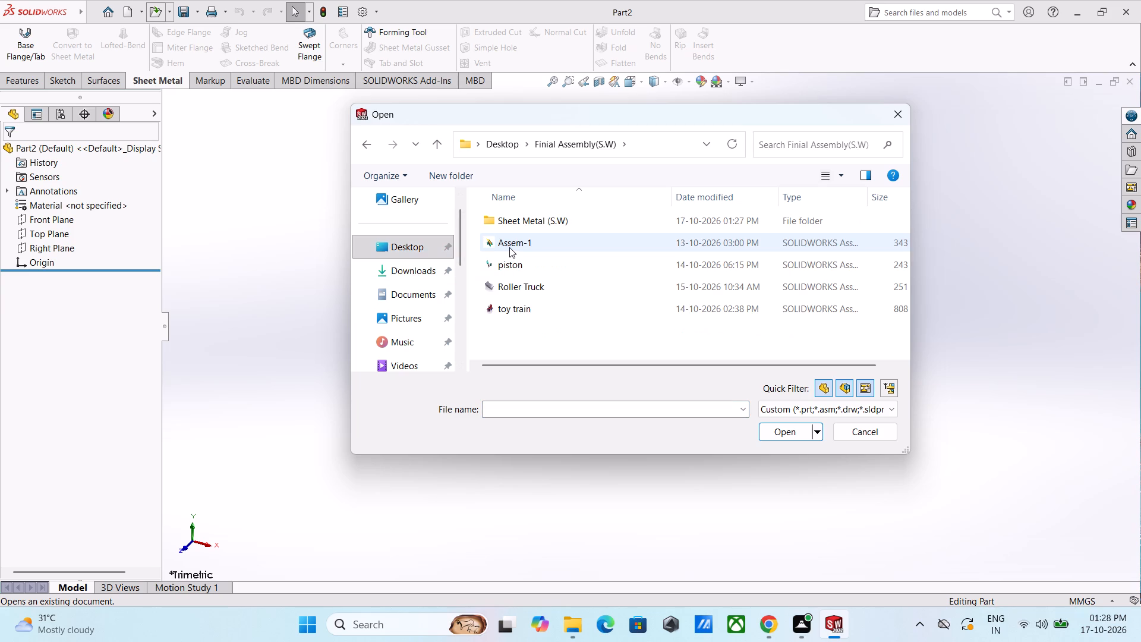
{"action": "left_click", "coordinate": [512, 312]}
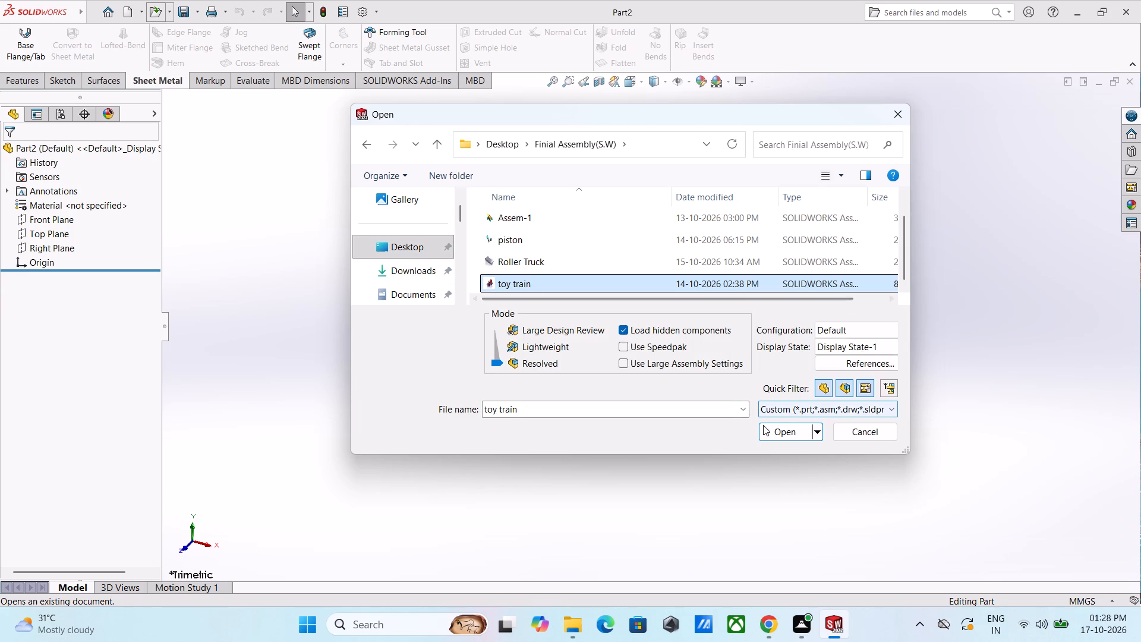
{"action": "left_click", "coordinate": [772, 429]}
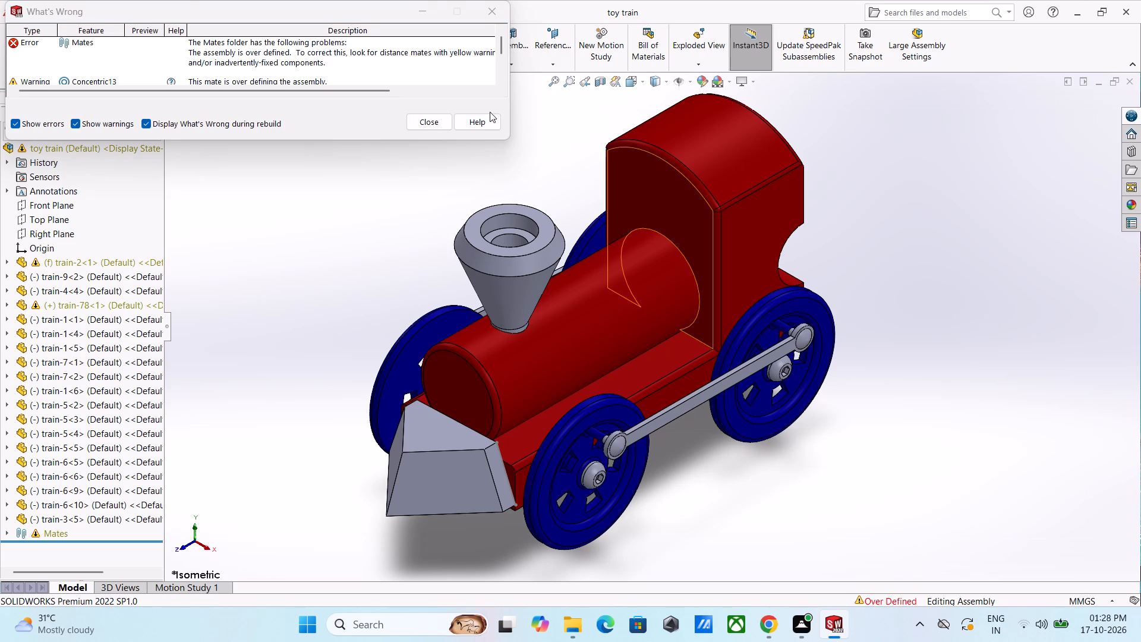
{"action": "left_click", "coordinate": [443, 124]}
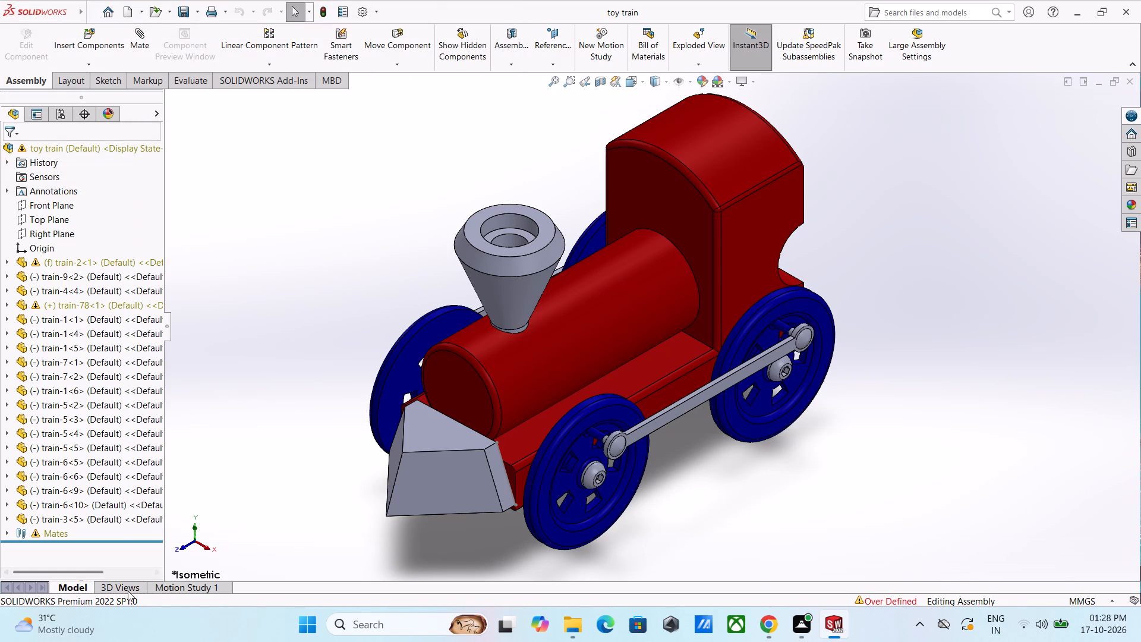
Open Motion Study 1 with its timeline expanded and move the time bar to 8 seconds.
{"action": "left_click", "coordinate": [167, 585]}
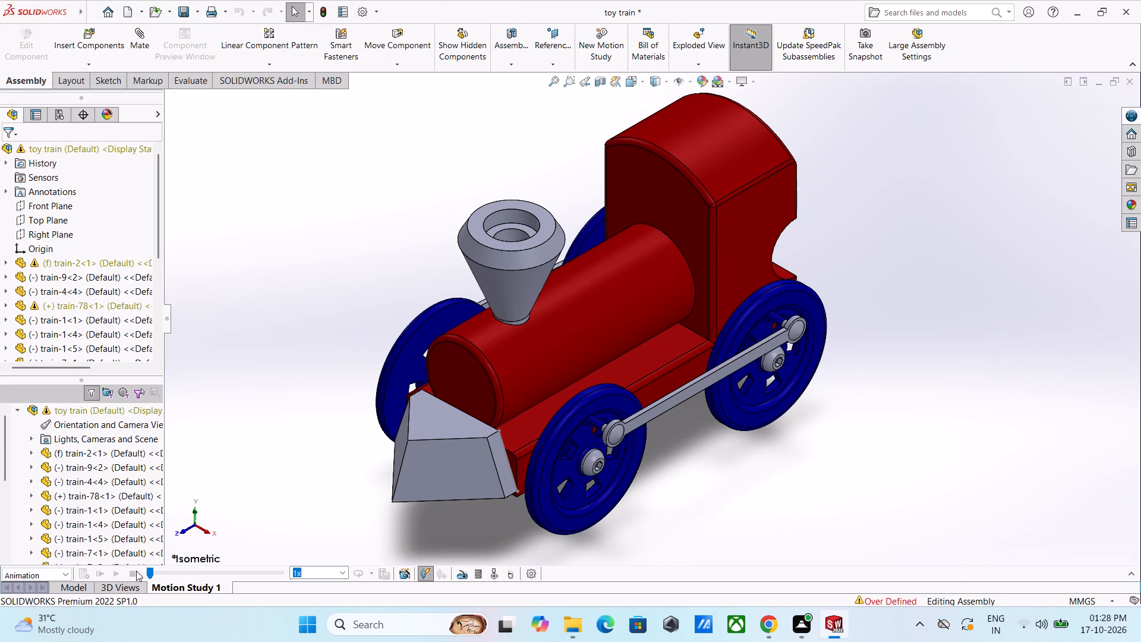
{"action": "left_click", "coordinate": [233, 477]}
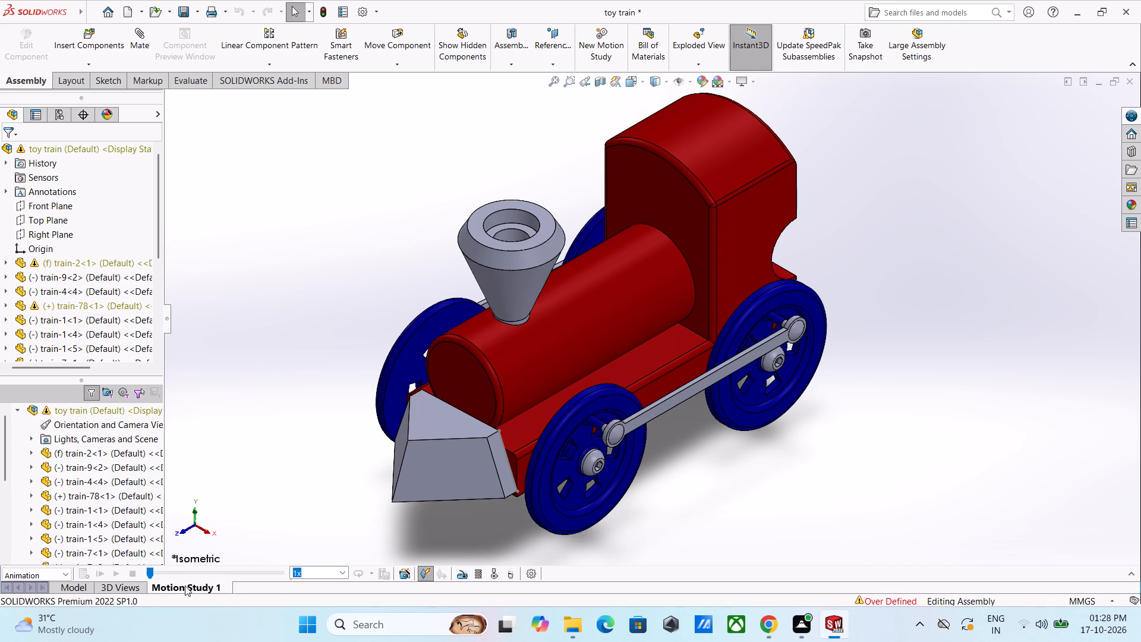
{"action": "left_click", "coordinate": [102, 574]}
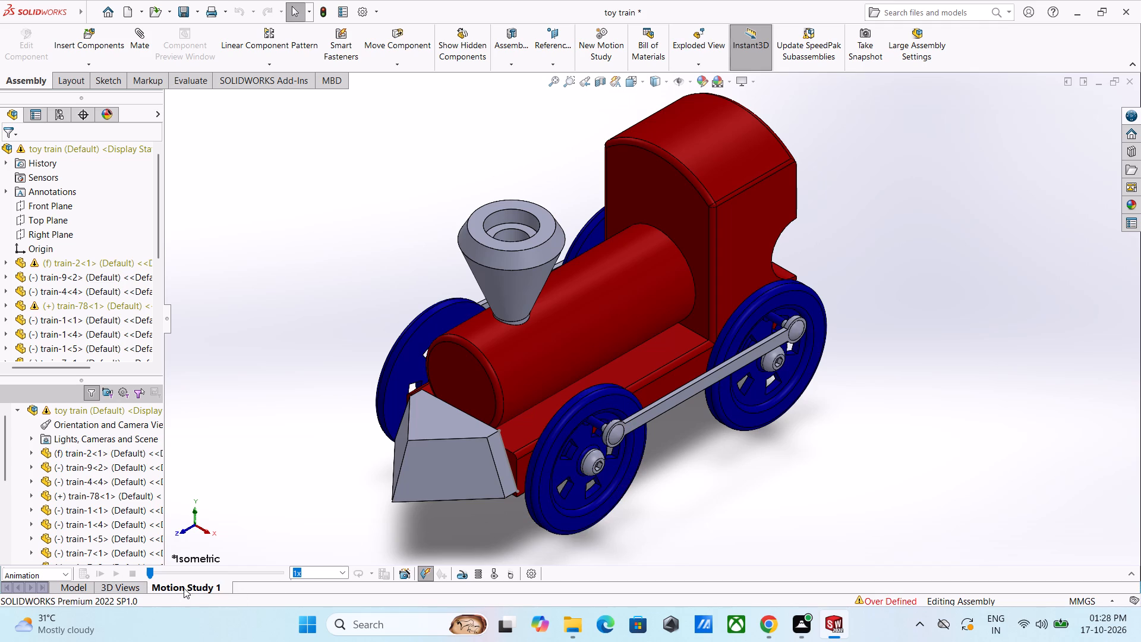
{"action": "left_click", "coordinate": [184, 588]}
{"action": "left_click", "coordinate": [301, 503]}
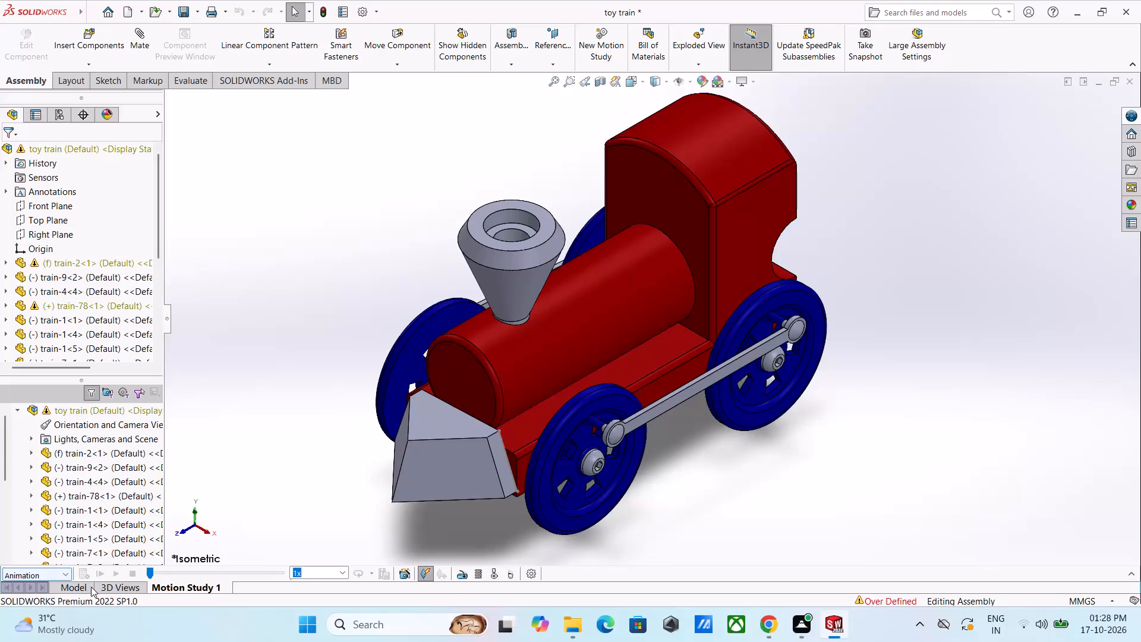
{"action": "left_click", "coordinate": [1134, 572]}
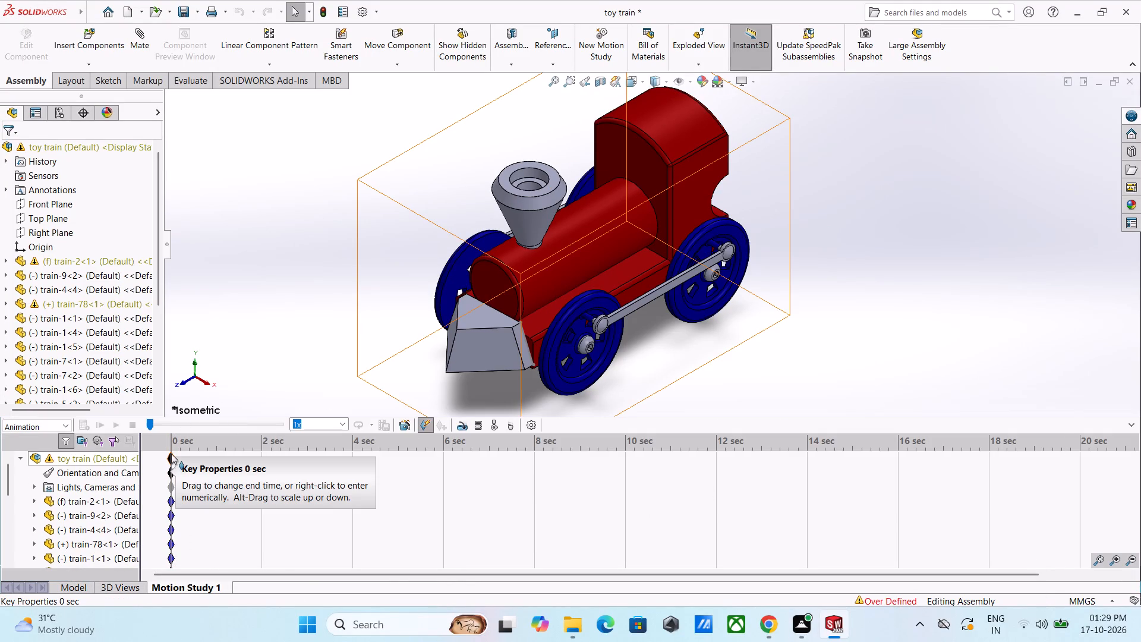
{"action": "left_click_drag", "start_coordinate": [171, 445], "coordinate": [421, 452]}
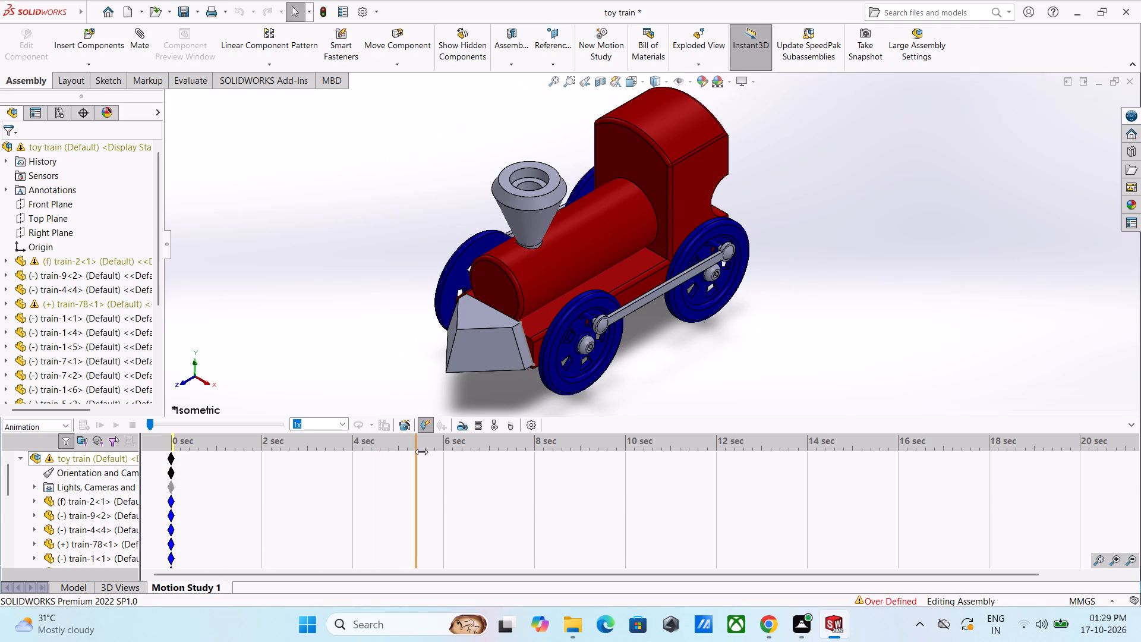
{"action": "left_click_drag", "start_coordinate": [421, 452], "coordinate": [535, 455]}
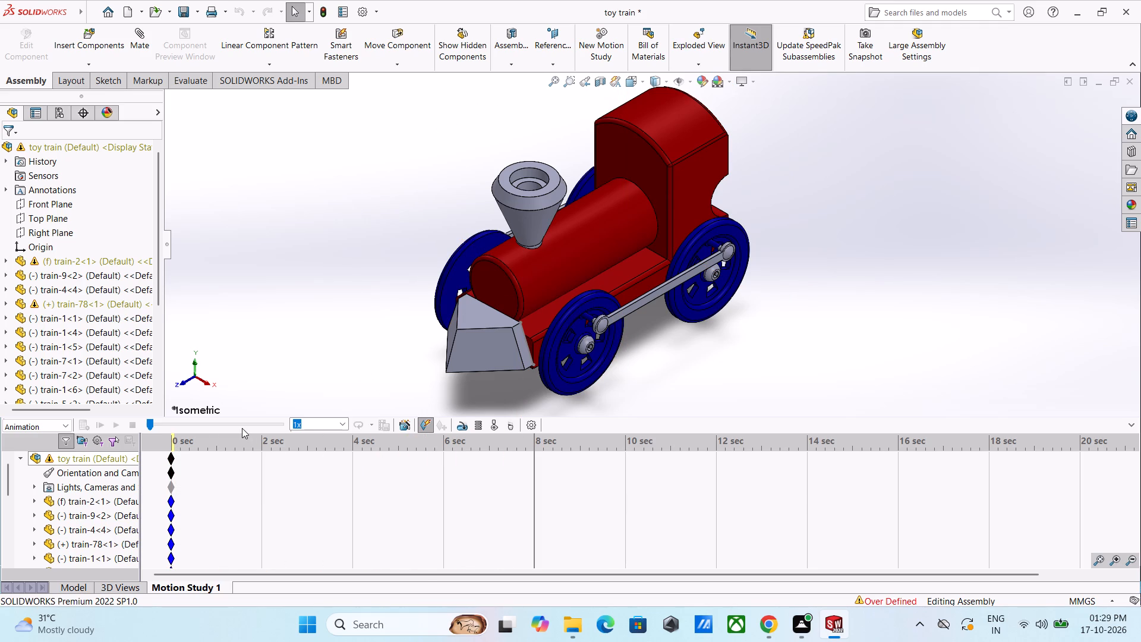
Set the motion study's animation frame rate to 60 frames per second.
{"action": "left_click", "coordinate": [532, 426]}
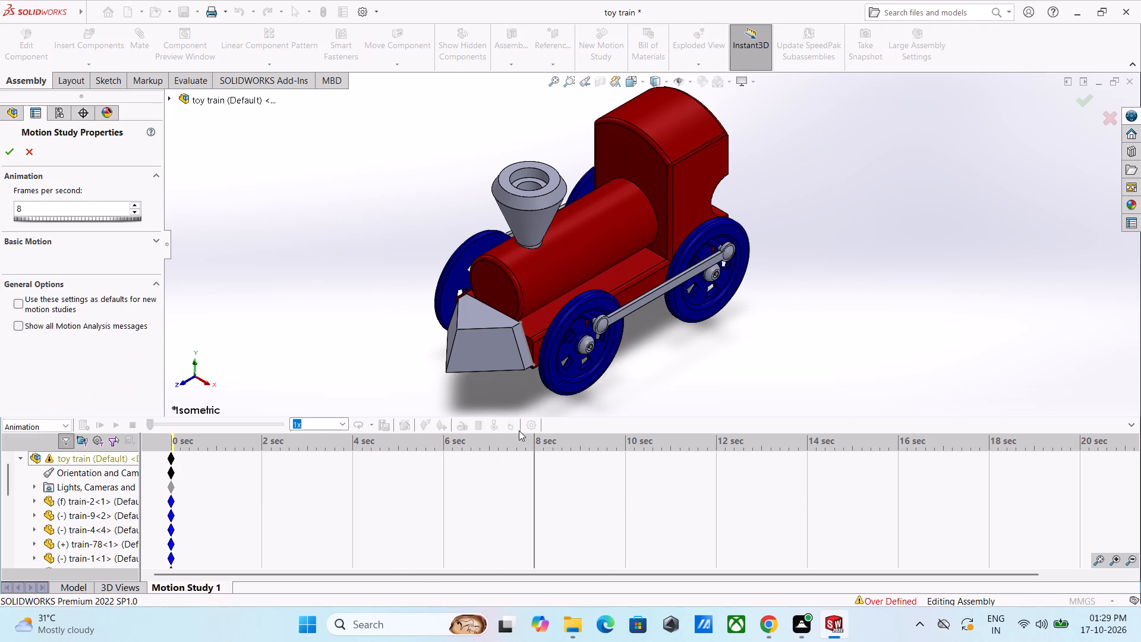
{"action": "double_click", "coordinate": [43, 204]}
{"action": "type", "text": "60"}
{"action": "key", "text": "Return"}
{"action": "left_click", "coordinate": [6, 153]}
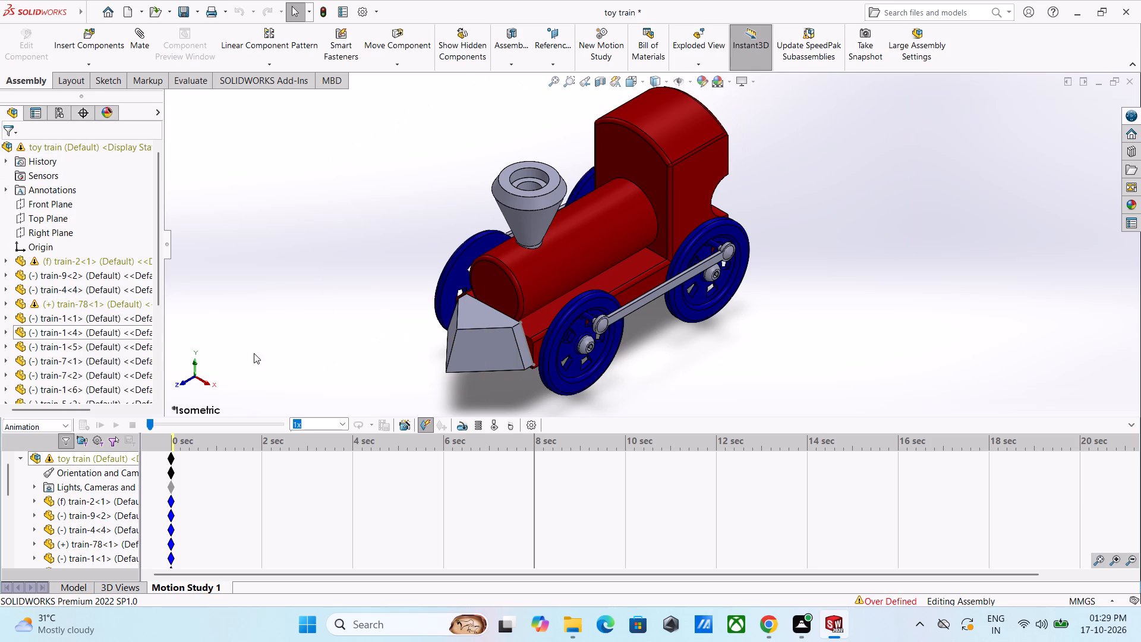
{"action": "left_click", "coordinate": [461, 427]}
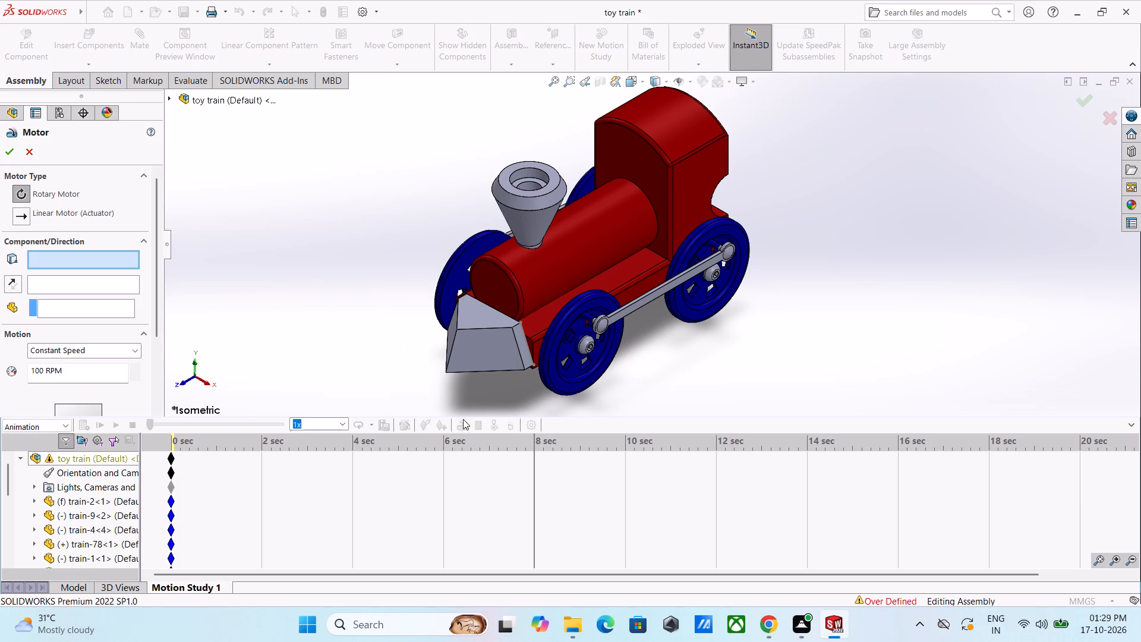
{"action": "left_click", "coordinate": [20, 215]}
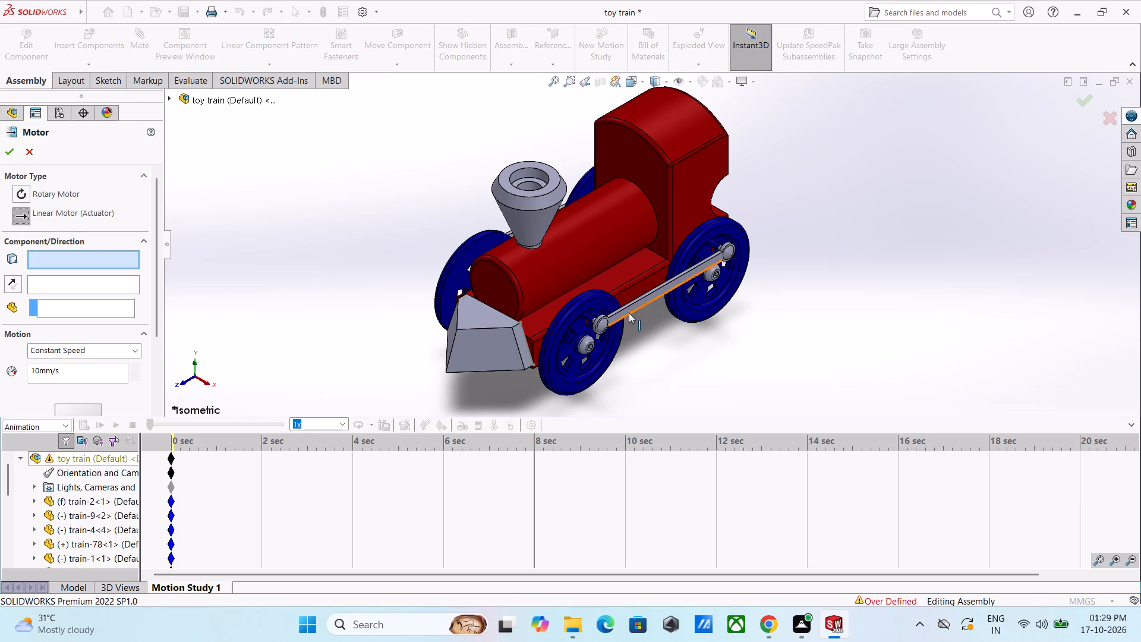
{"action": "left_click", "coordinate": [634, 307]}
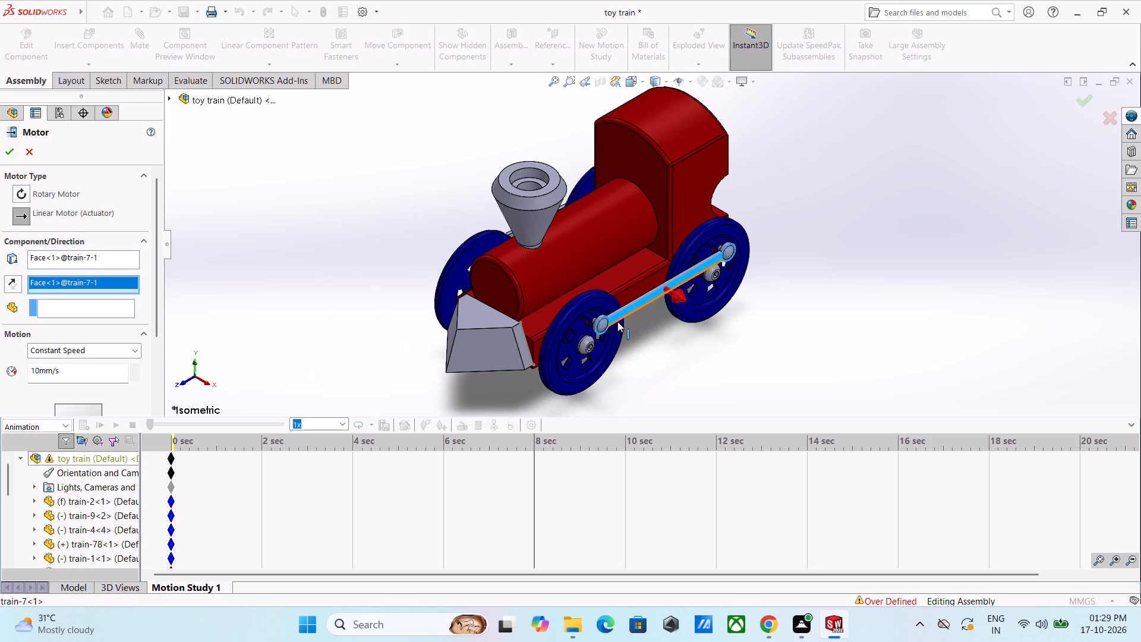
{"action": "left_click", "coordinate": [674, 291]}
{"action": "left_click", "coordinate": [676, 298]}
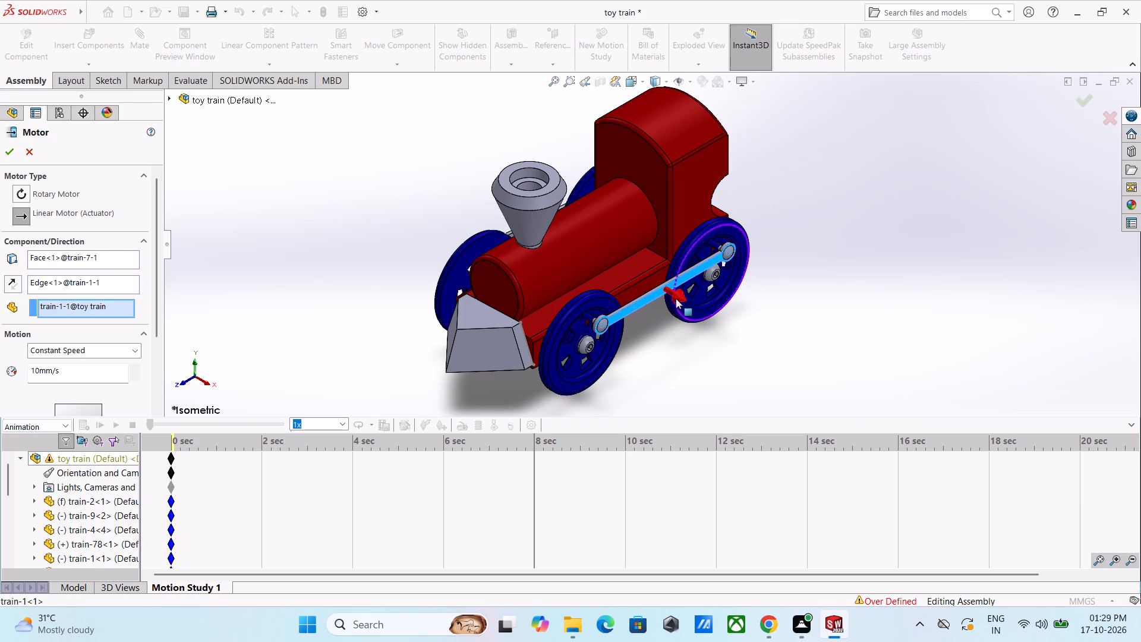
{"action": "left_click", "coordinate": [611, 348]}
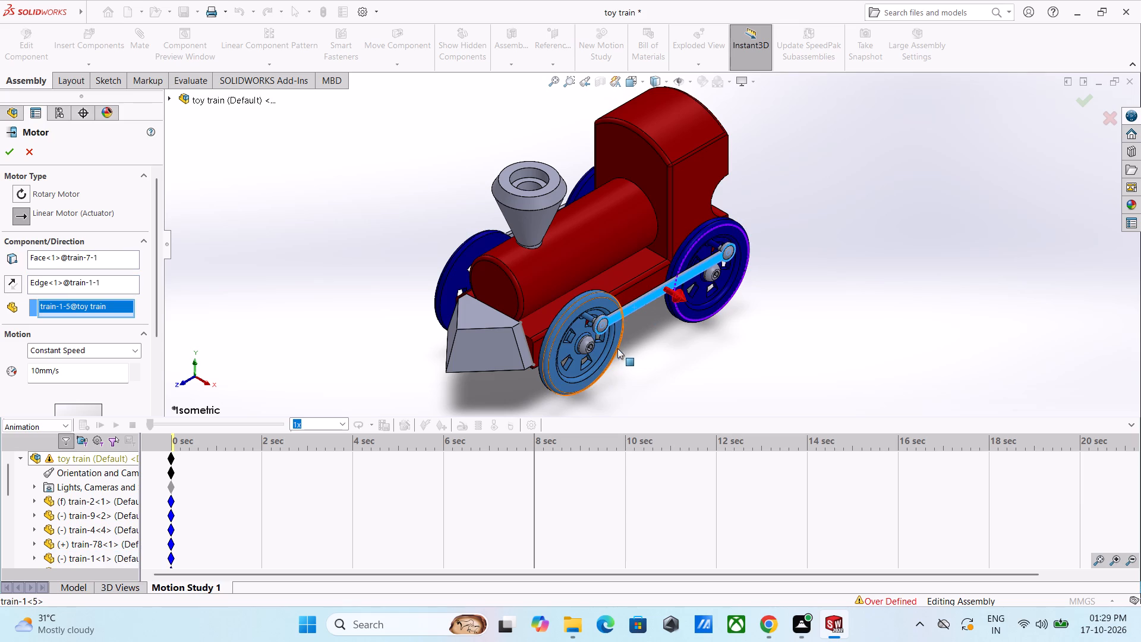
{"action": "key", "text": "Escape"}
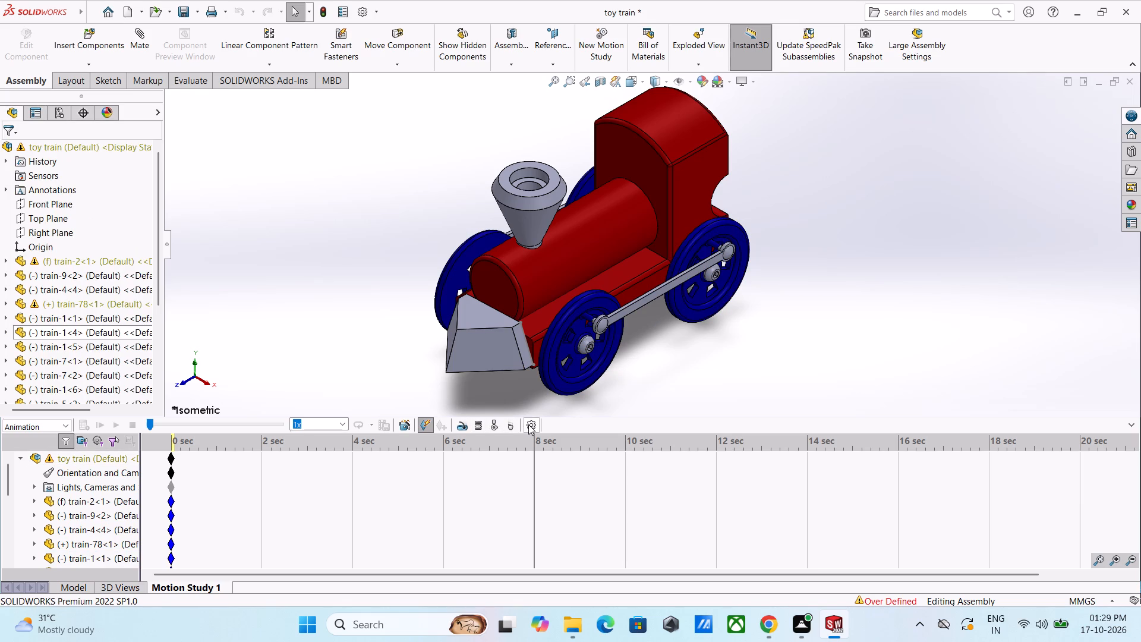
Set up a linear motor with direction from the face of connecting rod train-7-1, moving relative to opposite rod train-7-2.
{"action": "left_click", "coordinate": [464, 427]}
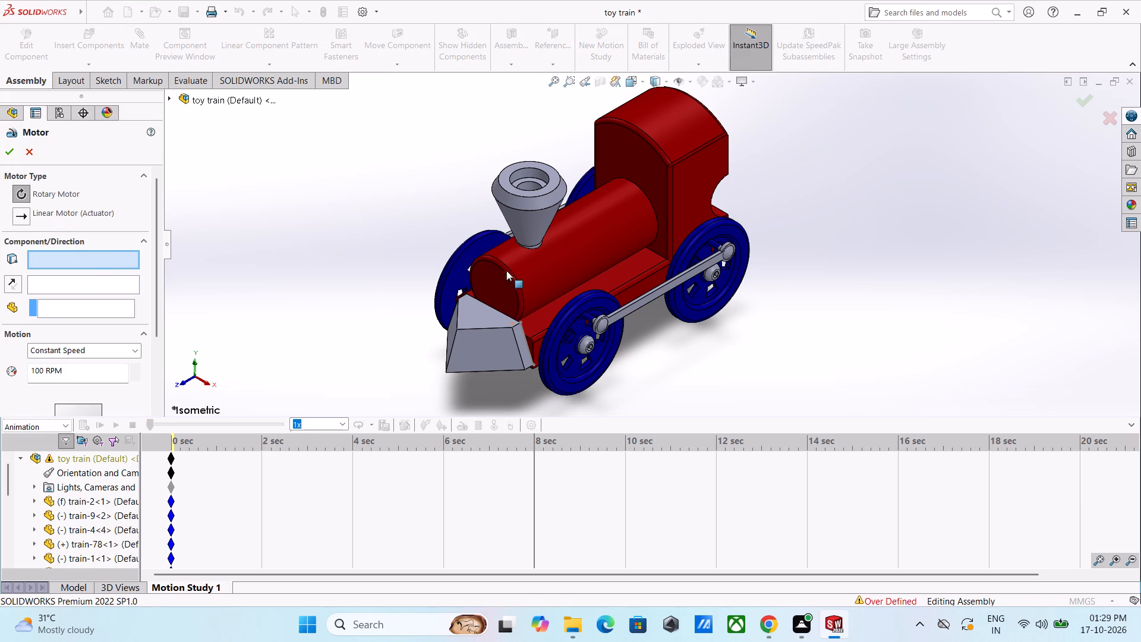
{"action": "left_click", "coordinate": [641, 299]}
{"action": "left_click", "coordinate": [641, 299]}
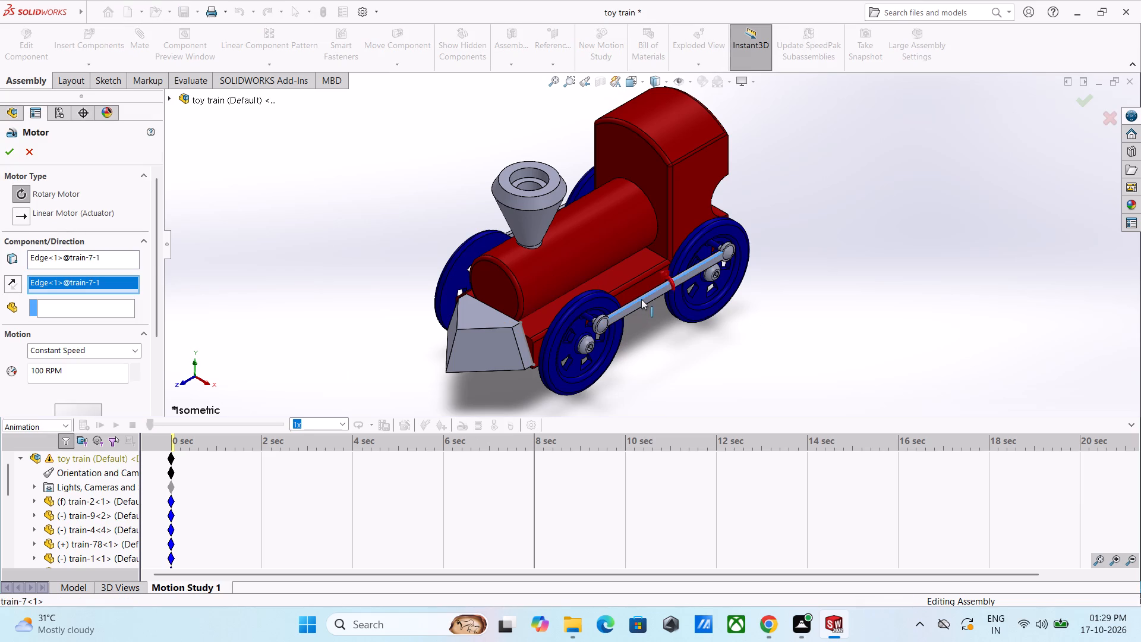
{"action": "left_click", "coordinate": [20, 222]}
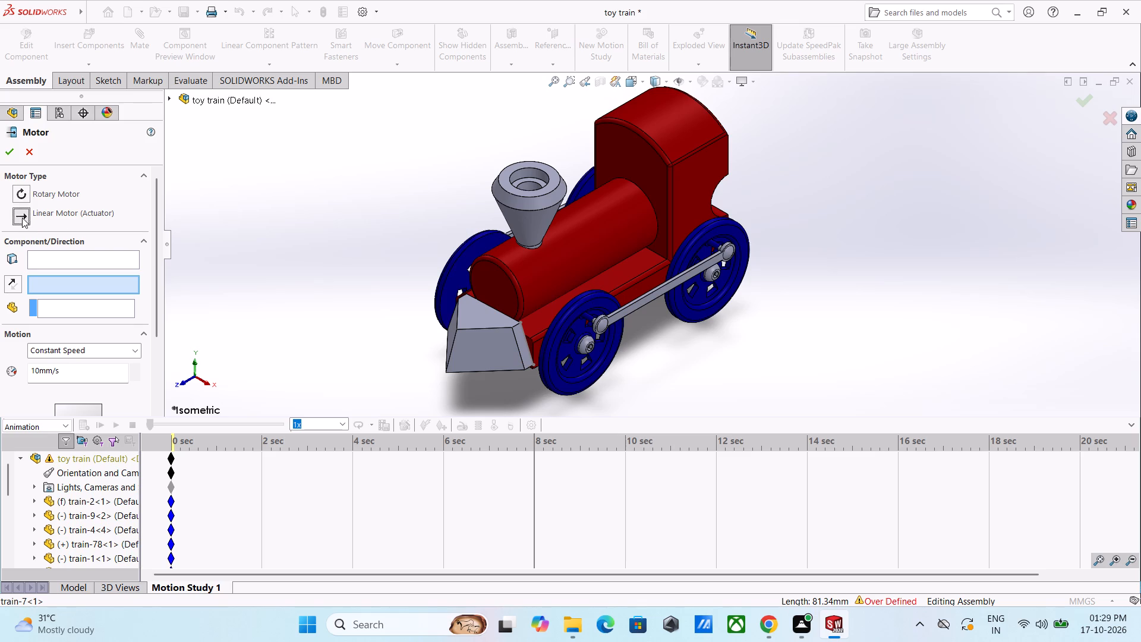
{"action": "left_click", "coordinate": [649, 298]}
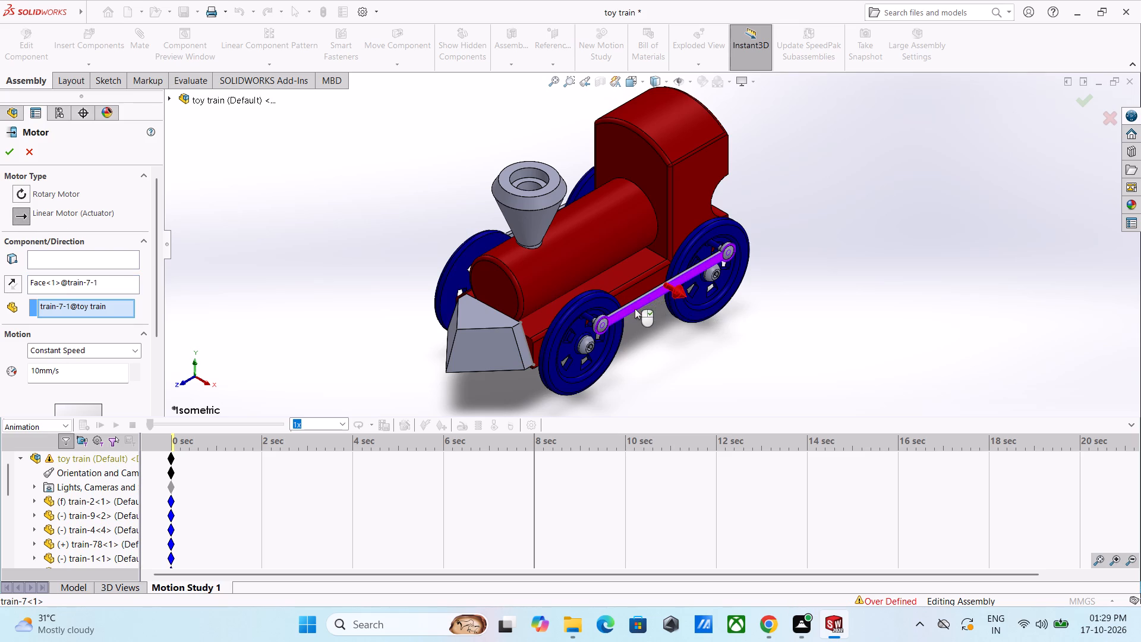
{"action": "middle_click_drag", "start_coordinate": [637, 316], "coordinate": [673, 329]}
{"action": "middle_click_drag", "start_coordinate": [421, 185], "coordinate": [481, 203]}
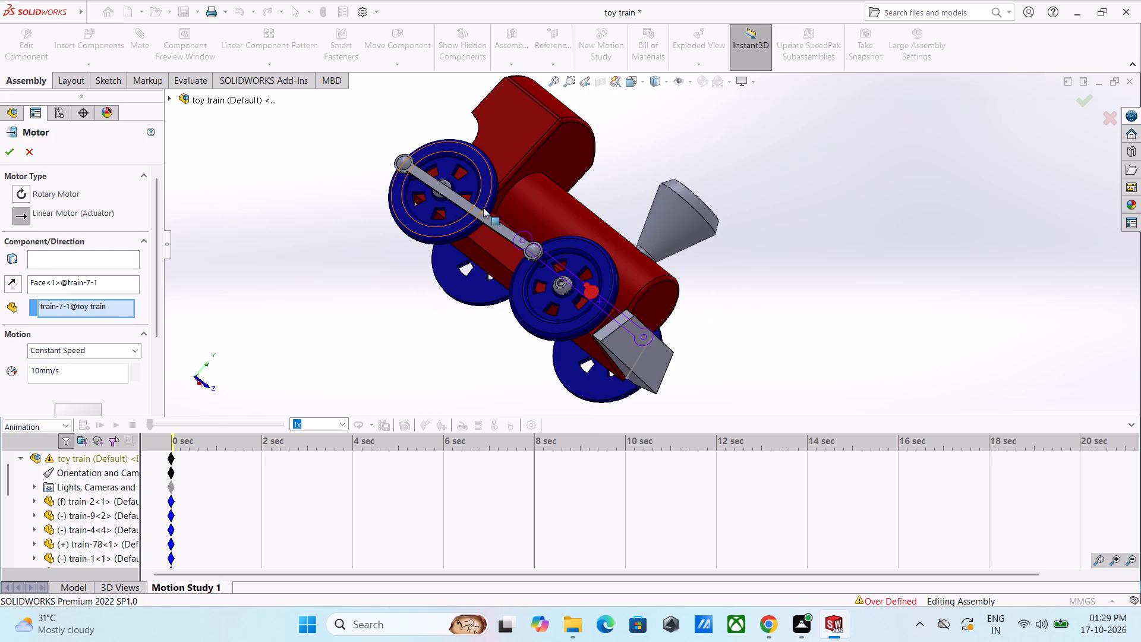
{"action": "left_click", "coordinate": [483, 212]}
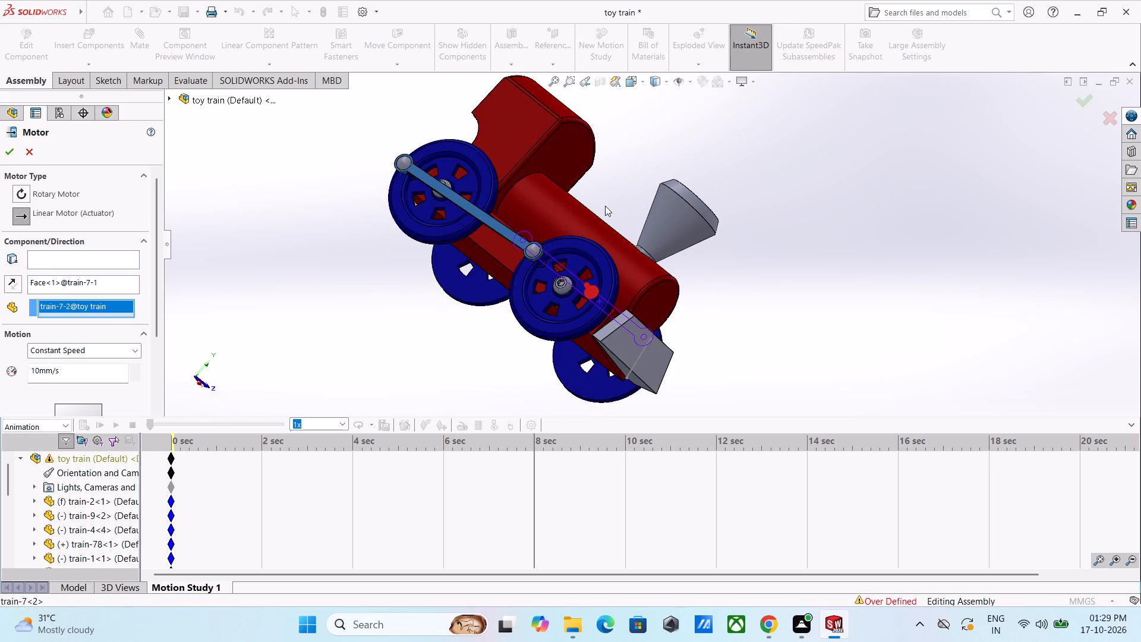
{"action": "middle_click_drag", "start_coordinate": [609, 221], "coordinate": [454, 260]}
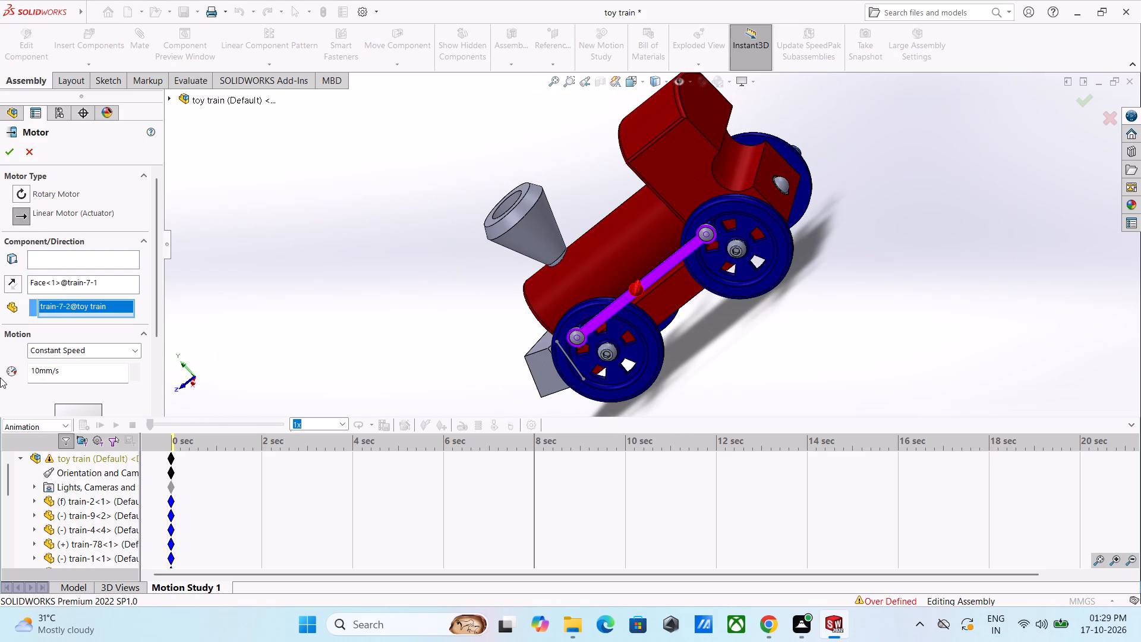
{"action": "left_click", "coordinate": [7, 158]}
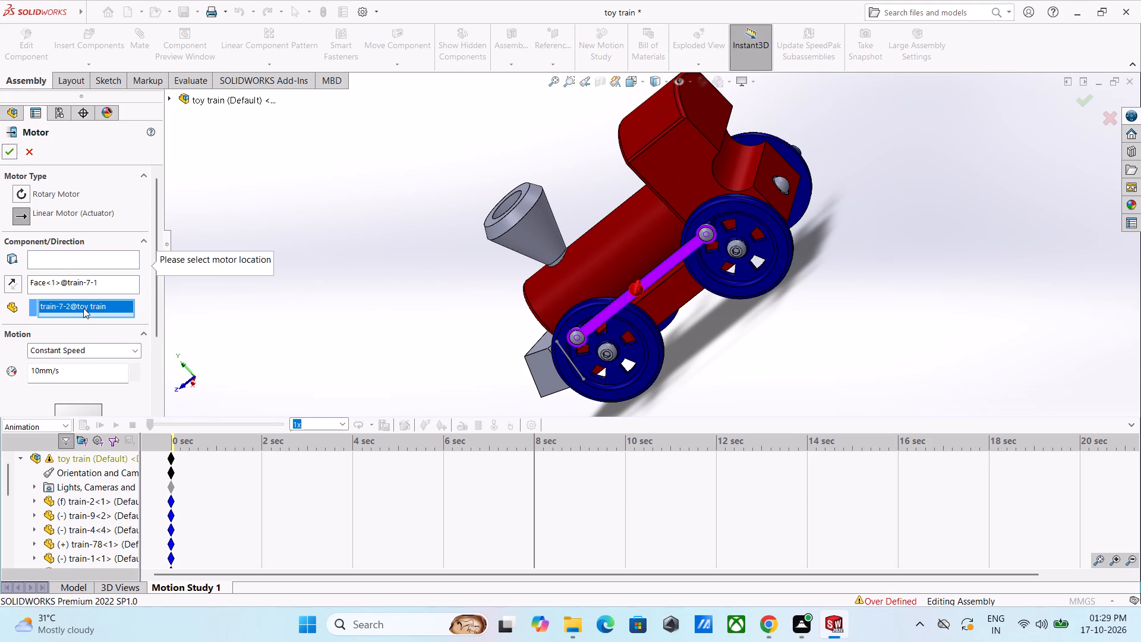
Swing connecting rod train-7-1 around its wheels to a new position at 8 seconds, with the motor setup still open.
{"action": "left_click", "coordinate": [69, 254]}
{"action": "middle_click_drag", "start_coordinate": [290, 297], "coordinate": [319, 300]}
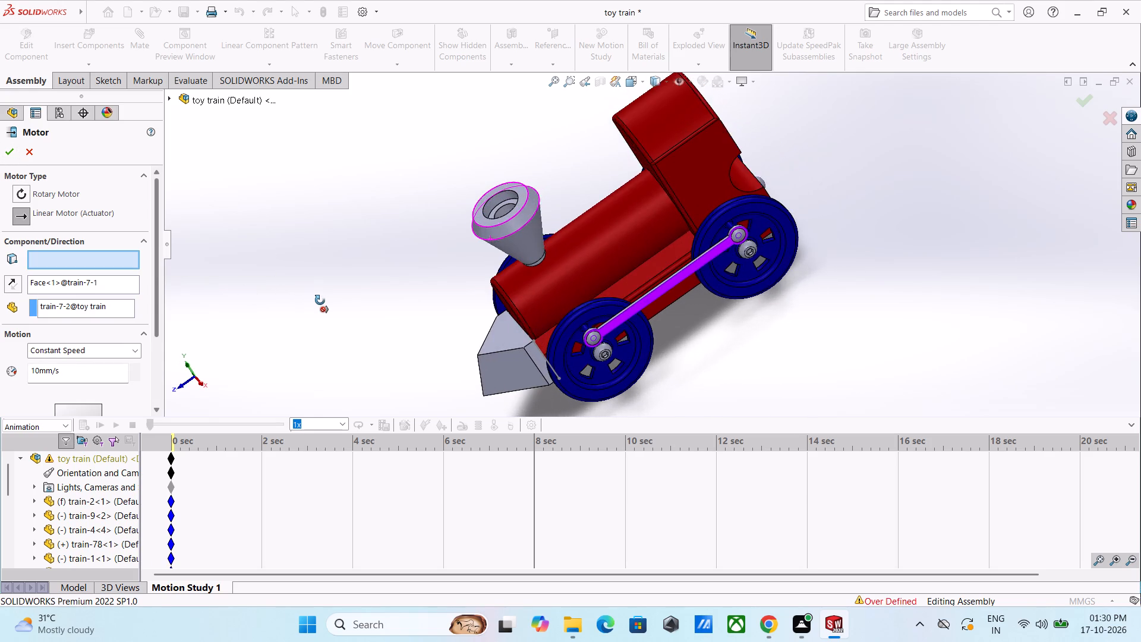
{"action": "middle_click_drag", "start_coordinate": [319, 300], "coordinate": [324, 300]}
{"action": "left_click_drag", "start_coordinate": [632, 309], "coordinate": [603, 270]}
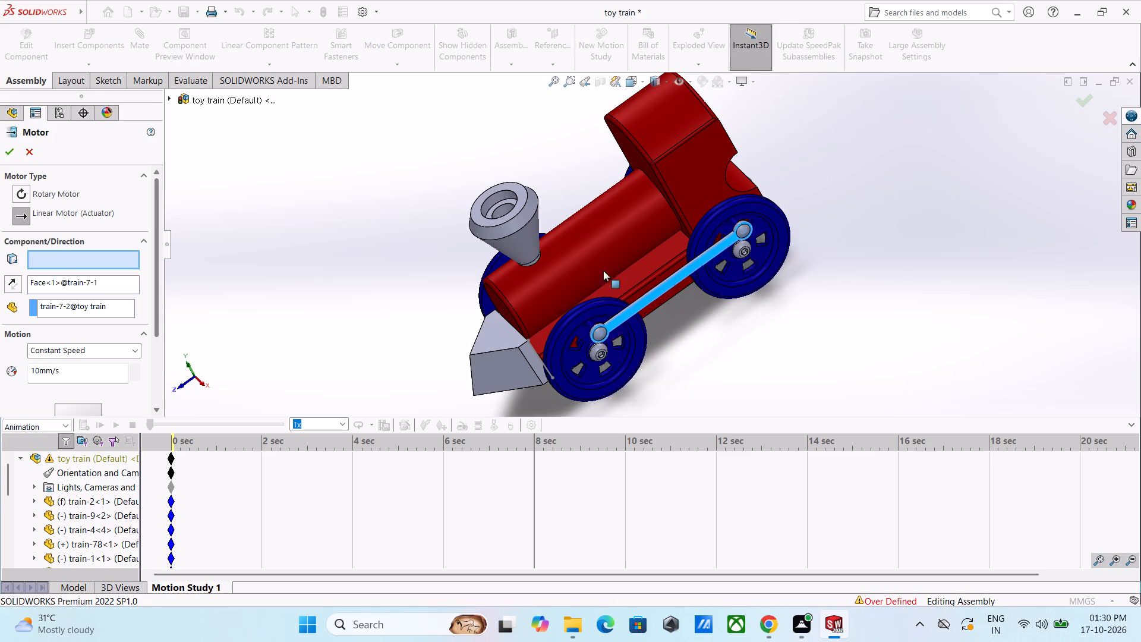
{"action": "left_click_drag", "start_coordinate": [603, 270], "coordinate": [585, 302]}
{"action": "left_click_drag", "start_coordinate": [651, 300], "coordinate": [580, 344]}
{"action": "left_click_drag", "start_coordinate": [636, 310], "coordinate": [631, 369]}
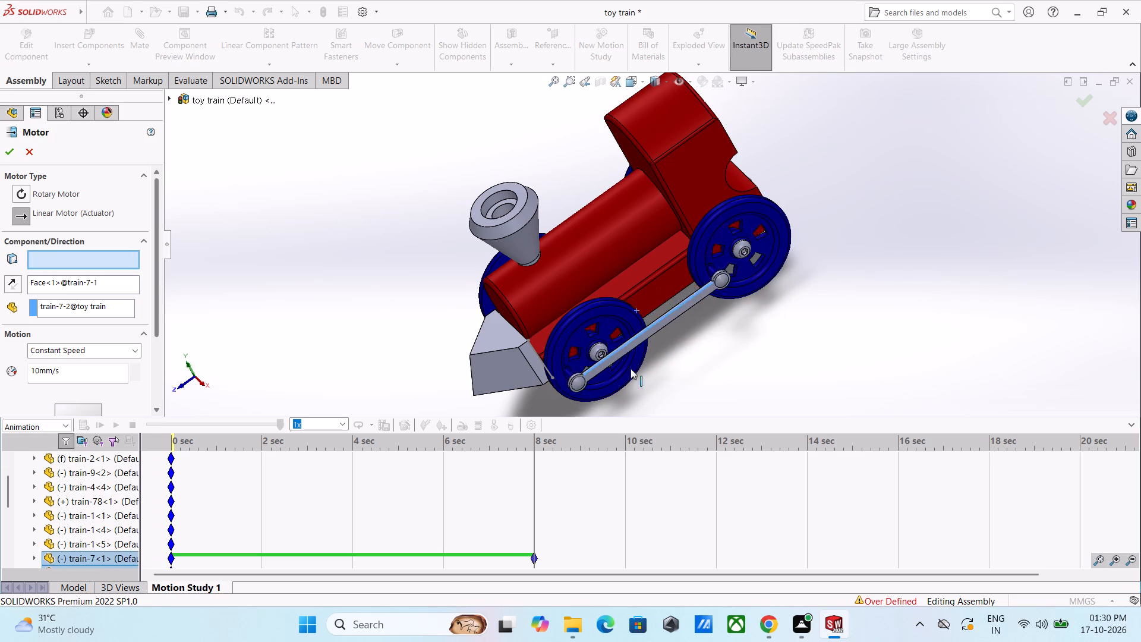
{"action": "left_click_drag", "start_coordinate": [631, 369], "coordinate": [585, 282]}
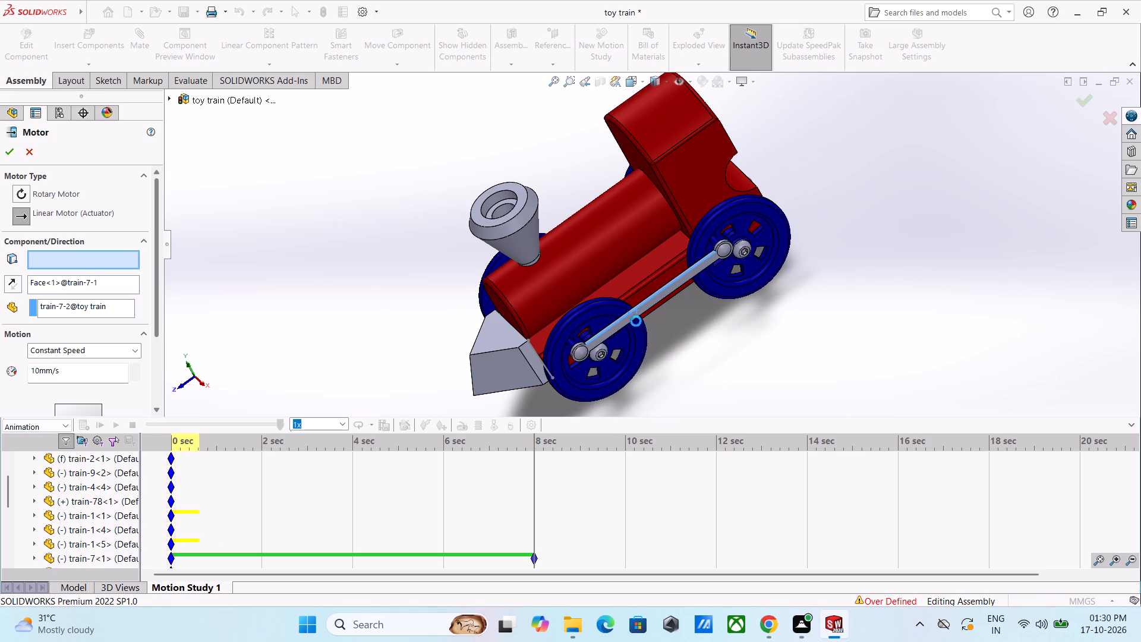
{"action": "middle_click_drag", "start_coordinate": [663, 338], "coordinate": [740, 328]}
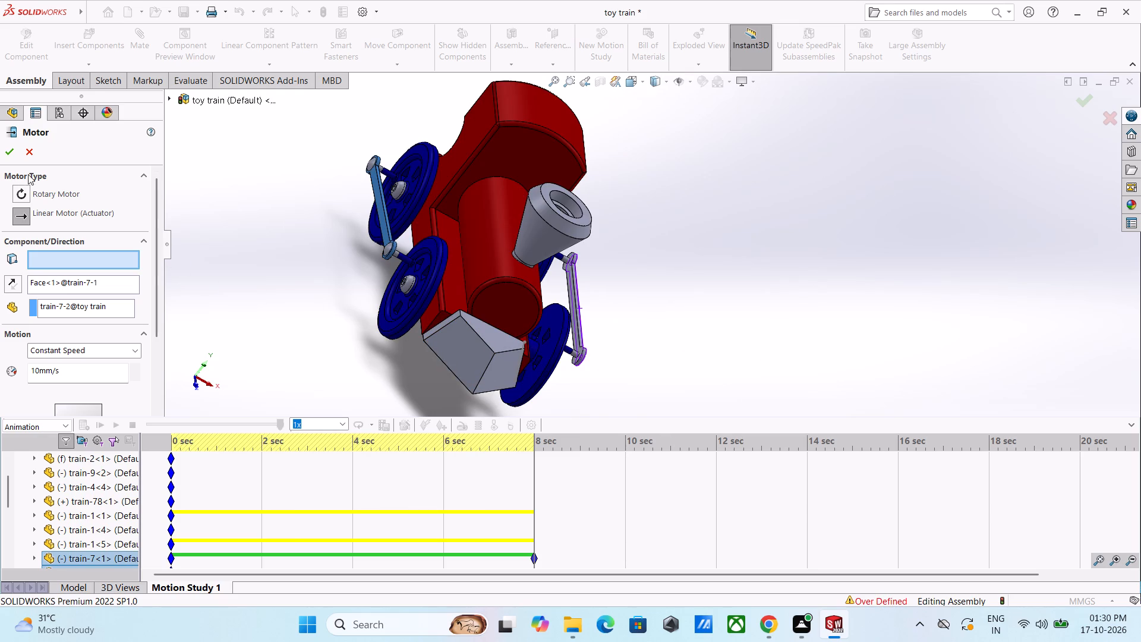
{"action": "left_click", "coordinate": [8, 153]}
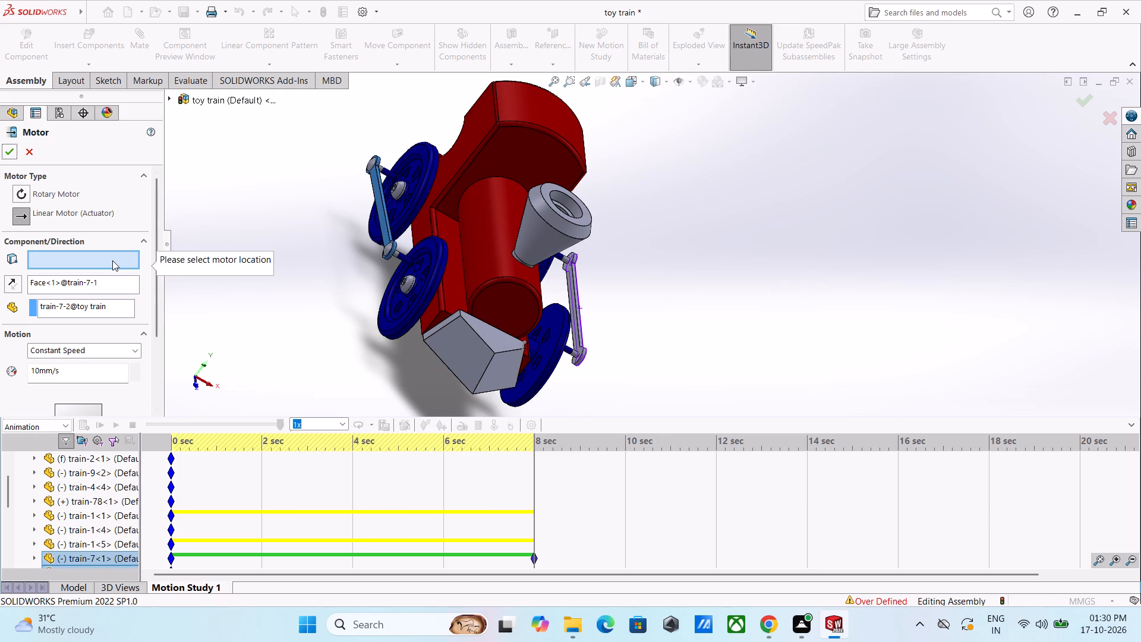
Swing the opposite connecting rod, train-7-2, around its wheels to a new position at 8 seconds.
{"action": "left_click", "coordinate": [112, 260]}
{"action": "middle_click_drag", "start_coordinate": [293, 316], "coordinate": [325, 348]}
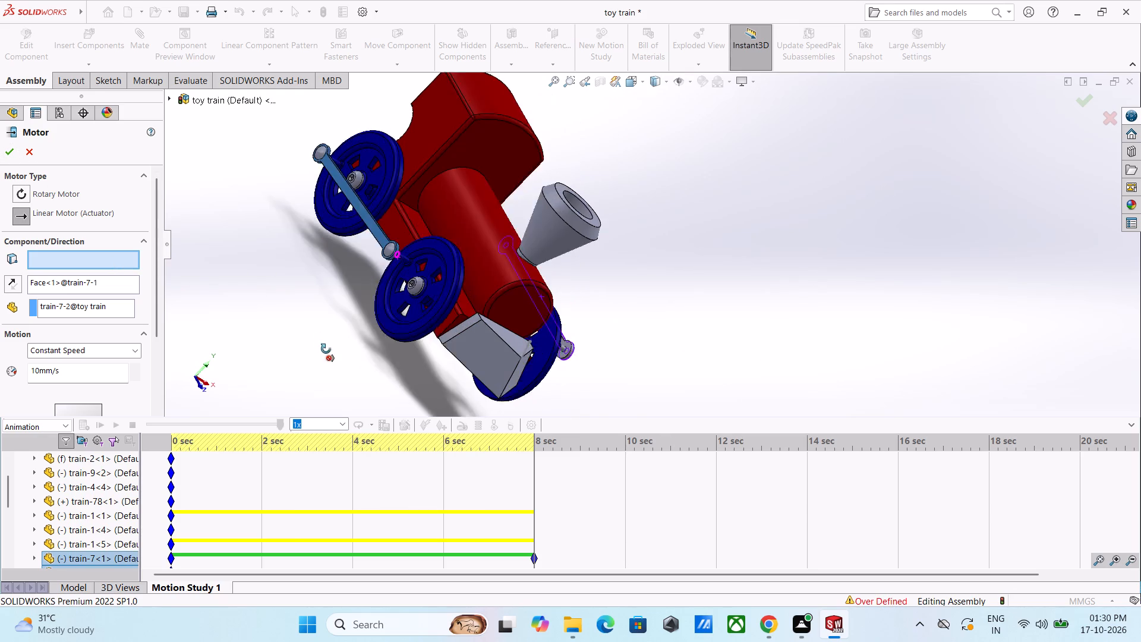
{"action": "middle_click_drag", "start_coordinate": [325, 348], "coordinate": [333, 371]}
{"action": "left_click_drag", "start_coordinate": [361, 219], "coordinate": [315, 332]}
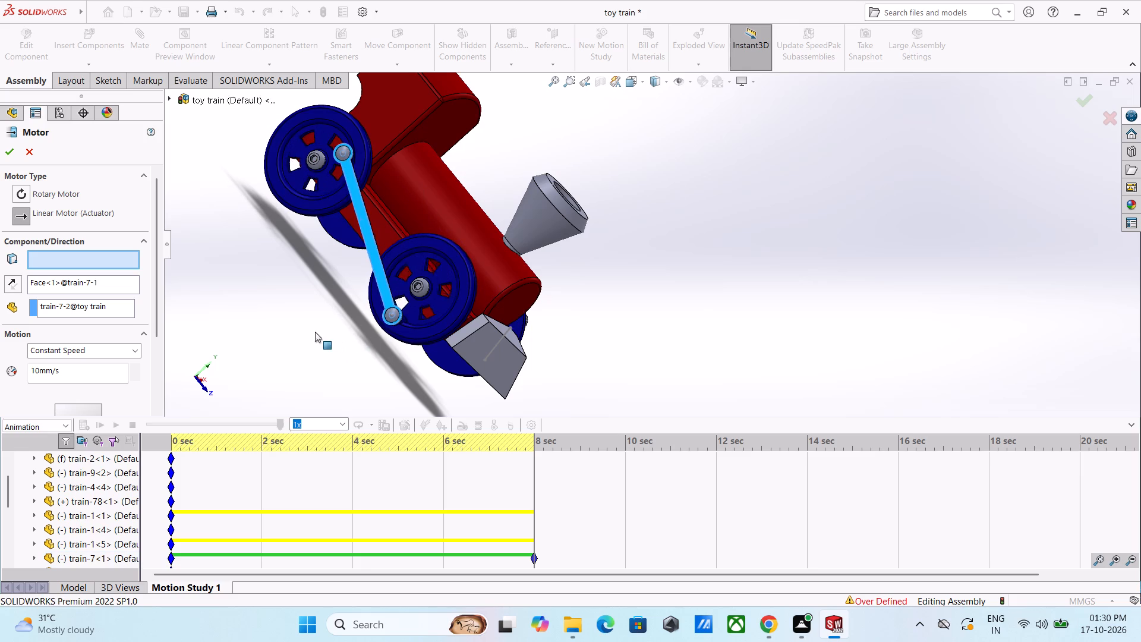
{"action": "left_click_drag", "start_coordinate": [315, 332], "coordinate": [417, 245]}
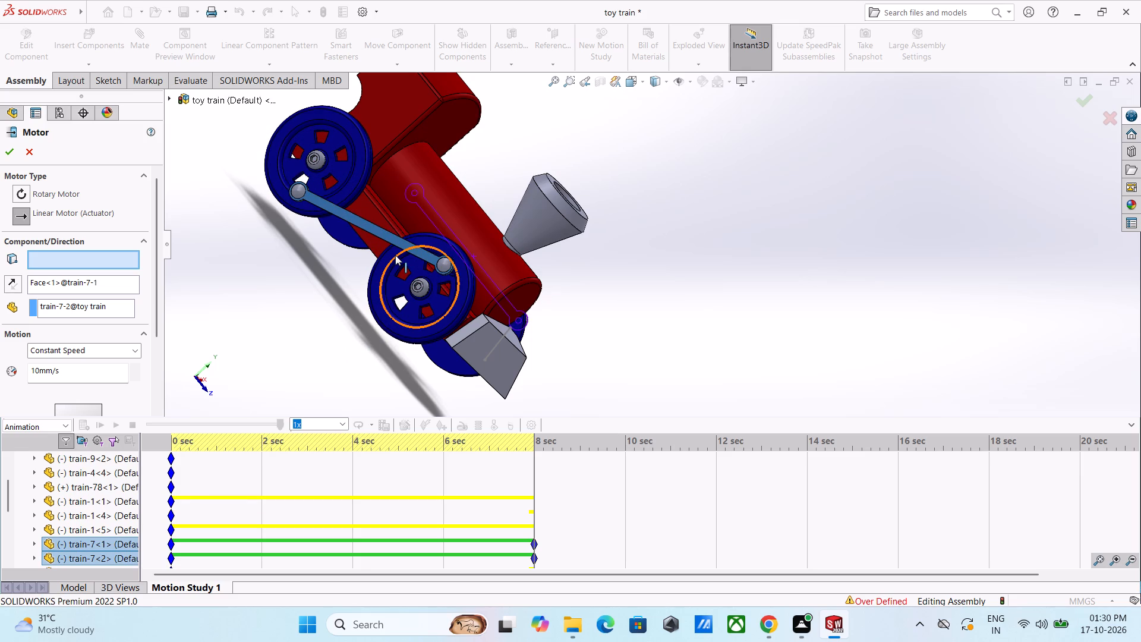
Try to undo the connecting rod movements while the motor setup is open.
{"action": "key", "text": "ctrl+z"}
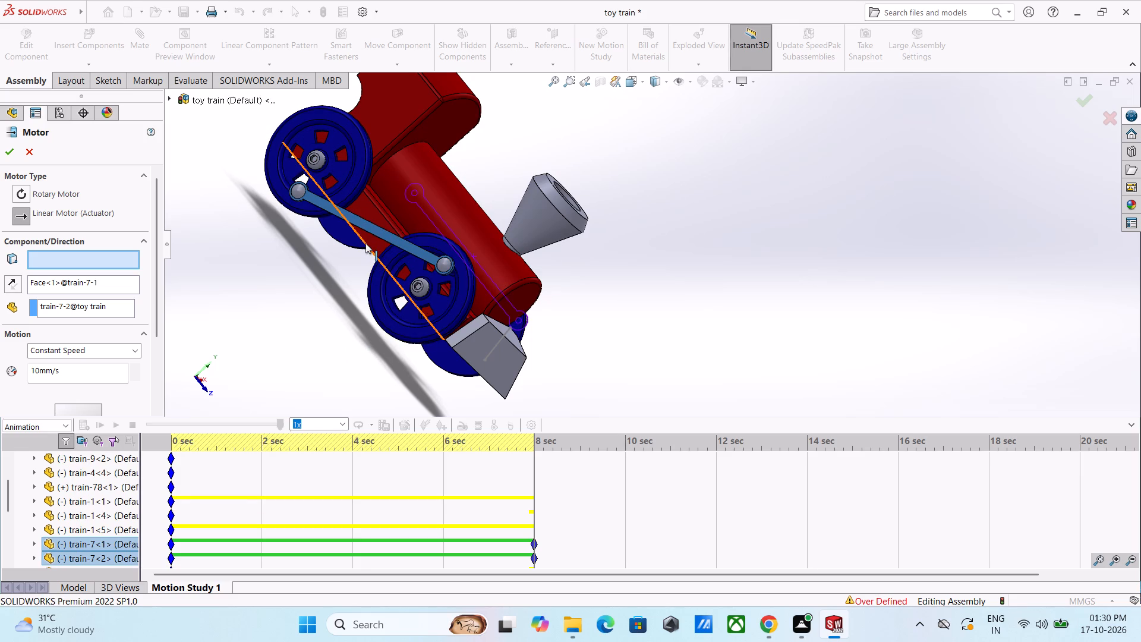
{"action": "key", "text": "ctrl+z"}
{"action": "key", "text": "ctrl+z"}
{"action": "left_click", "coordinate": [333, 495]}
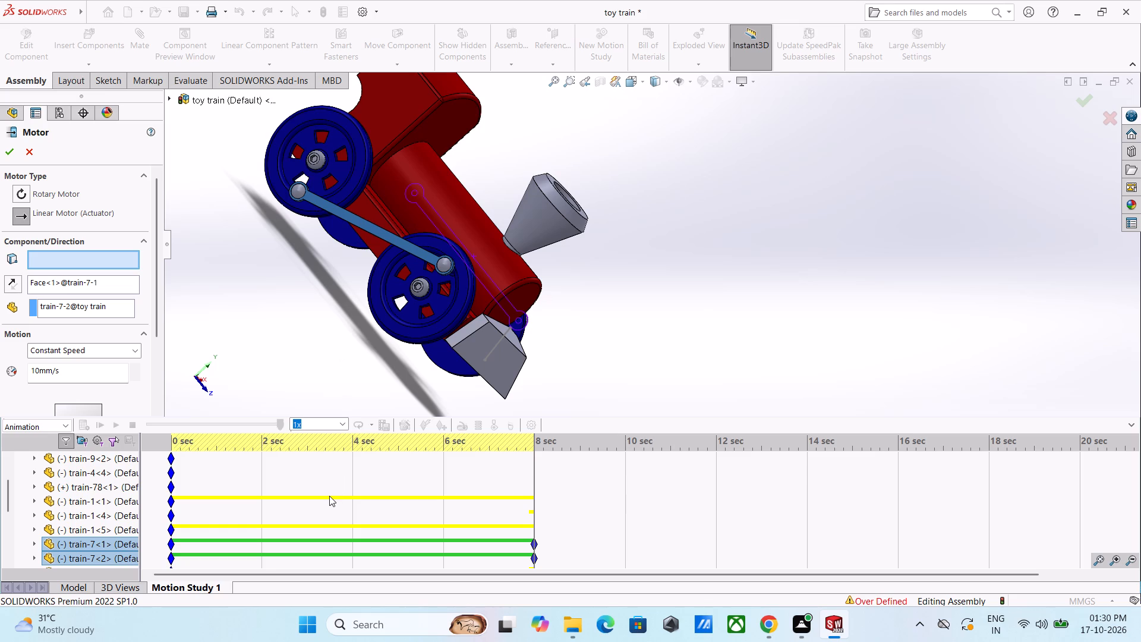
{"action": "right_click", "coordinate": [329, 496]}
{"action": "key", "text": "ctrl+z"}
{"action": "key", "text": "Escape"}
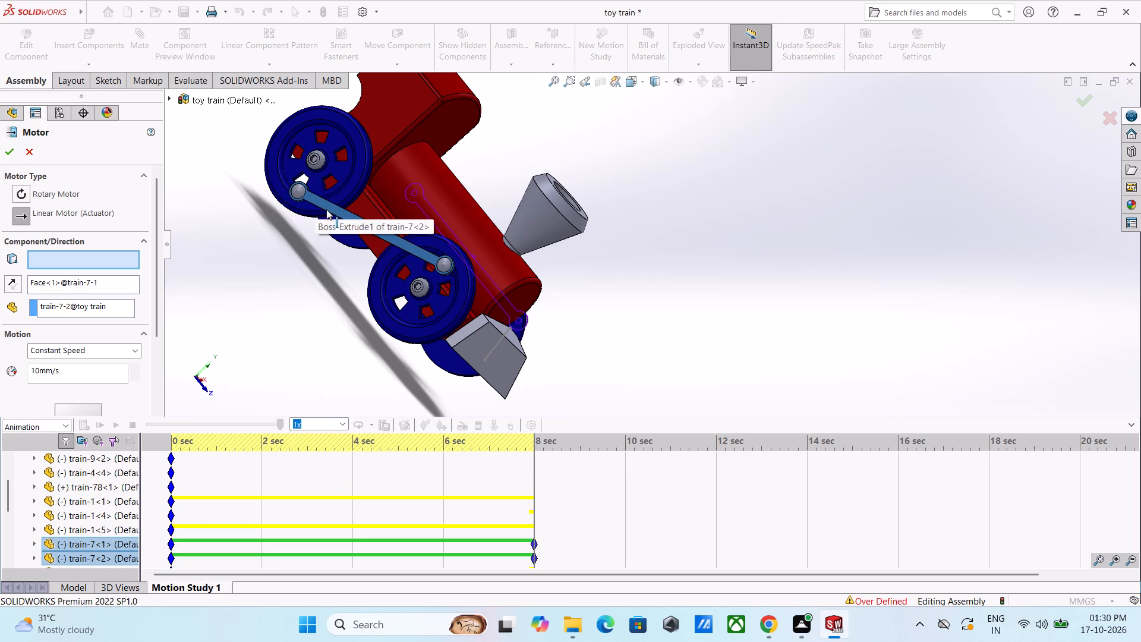
Reposition connecting rod train-7-2 so it sits low on its two wheels, keeping the linear motor setup open.
{"action": "left_click_drag", "start_coordinate": [358, 220], "coordinate": [385, 228]}
{"action": "left_click_drag", "start_coordinate": [360, 224], "coordinate": [360, 225]}
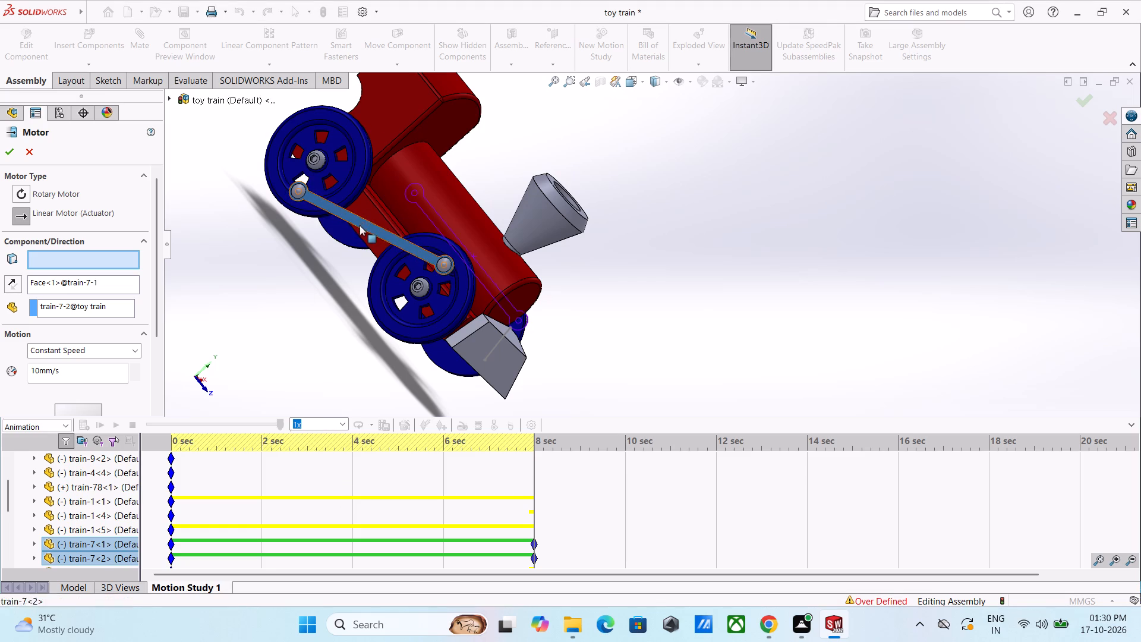
{"action": "left_click_drag", "start_coordinate": [360, 225], "coordinate": [415, 265]}
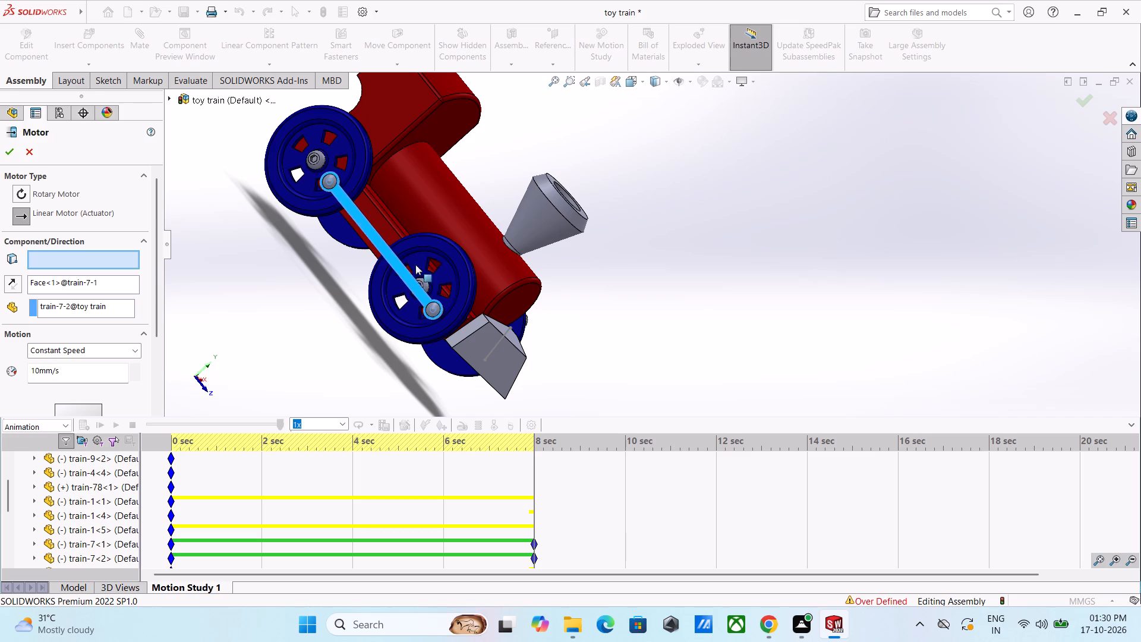
{"action": "left_click_drag", "start_coordinate": [415, 265], "coordinate": [368, 237]}
{"action": "left_click_drag", "start_coordinate": [368, 232], "coordinate": [370, 233]}
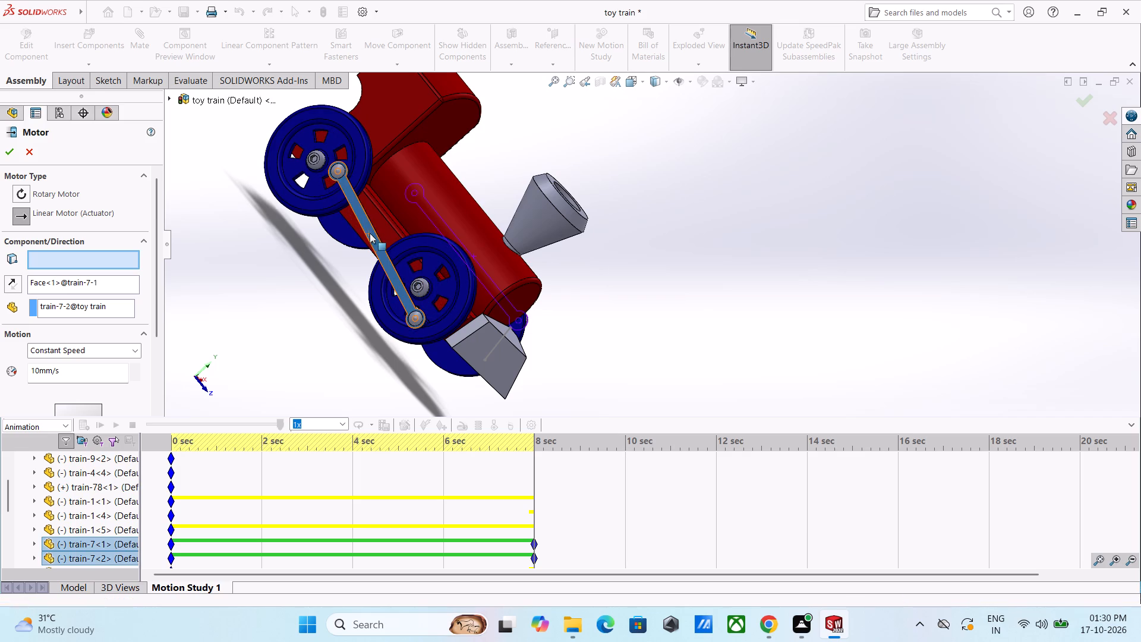
{"action": "left_click_drag", "start_coordinate": [370, 233], "coordinate": [349, 336]}
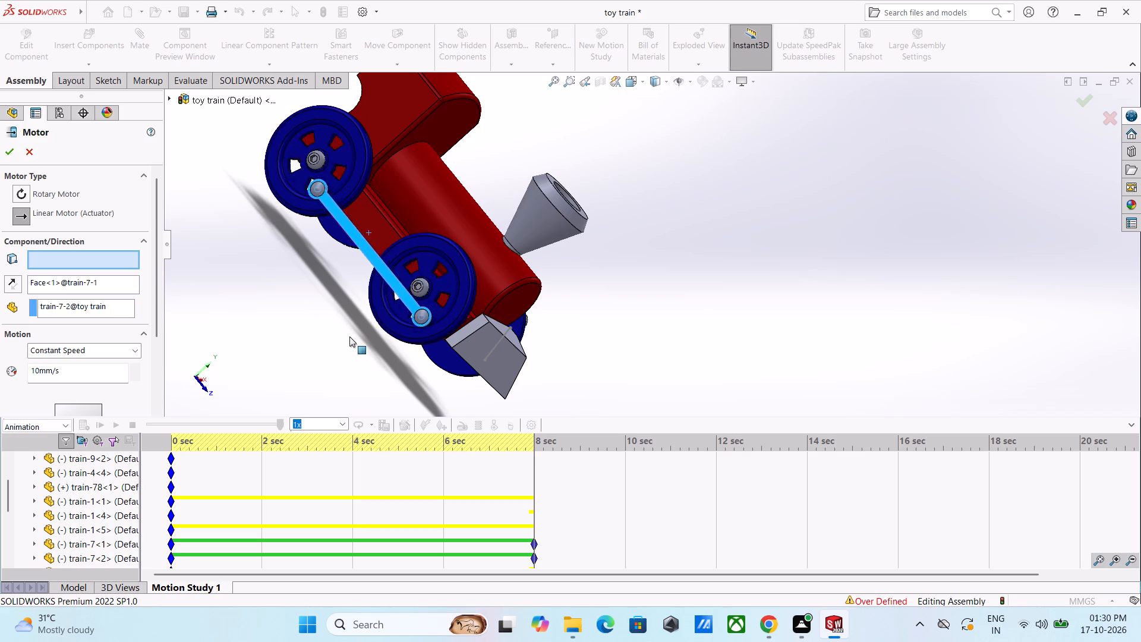
{"action": "left_click_drag", "start_coordinate": [349, 336], "coordinate": [310, 363]}
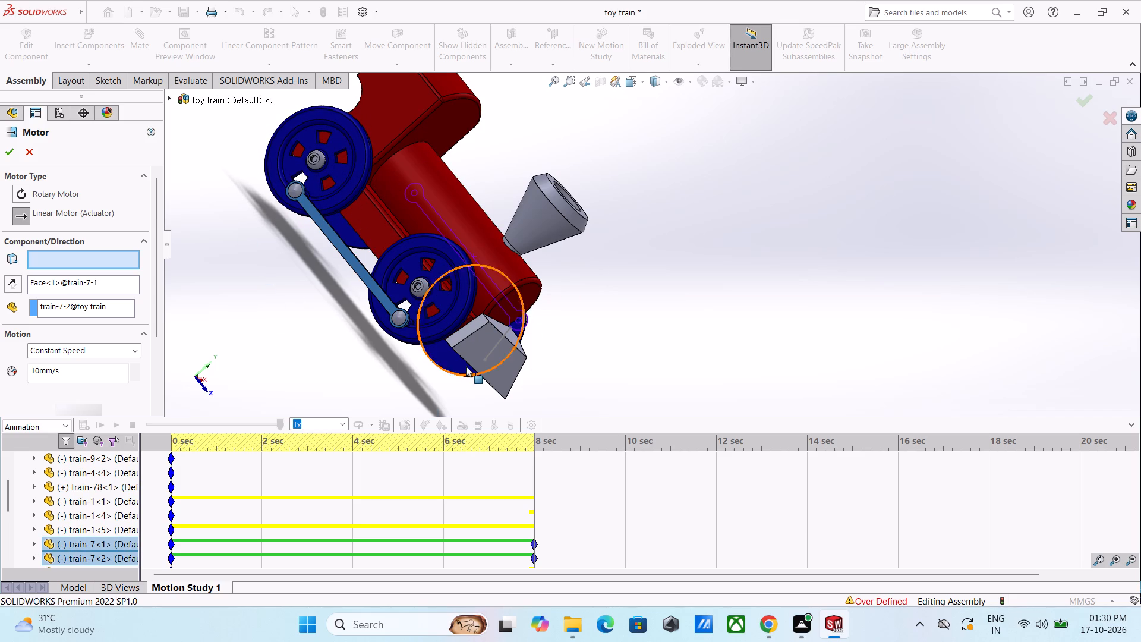
{"action": "middle_click_drag", "start_coordinate": [658, 335], "coordinate": [590, 344]}
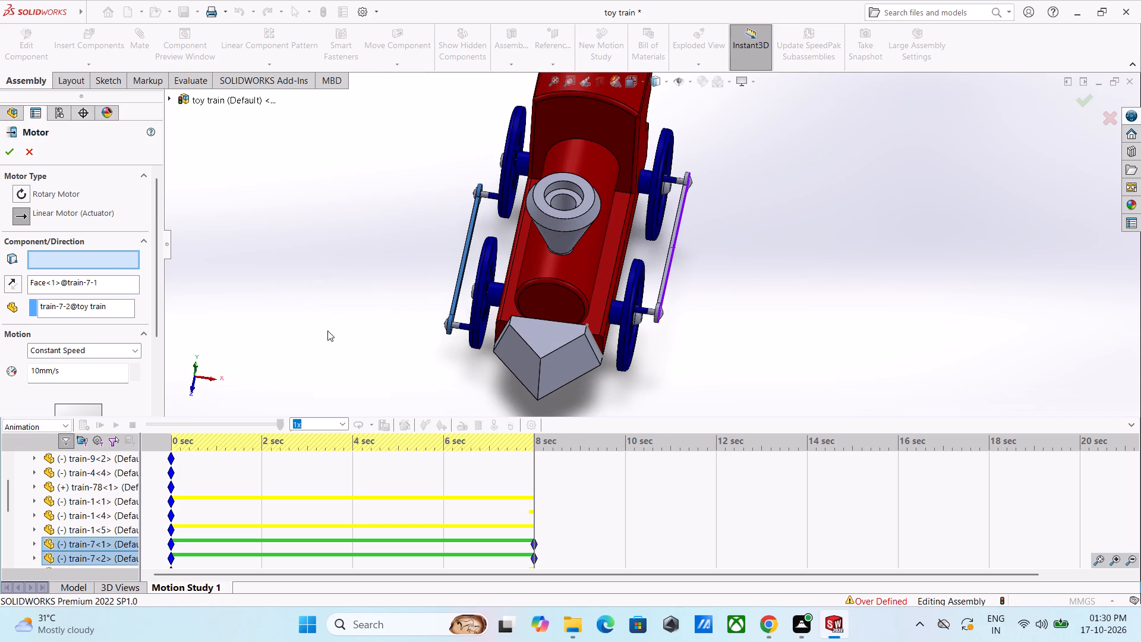
{"action": "left_click", "coordinate": [13, 157]}
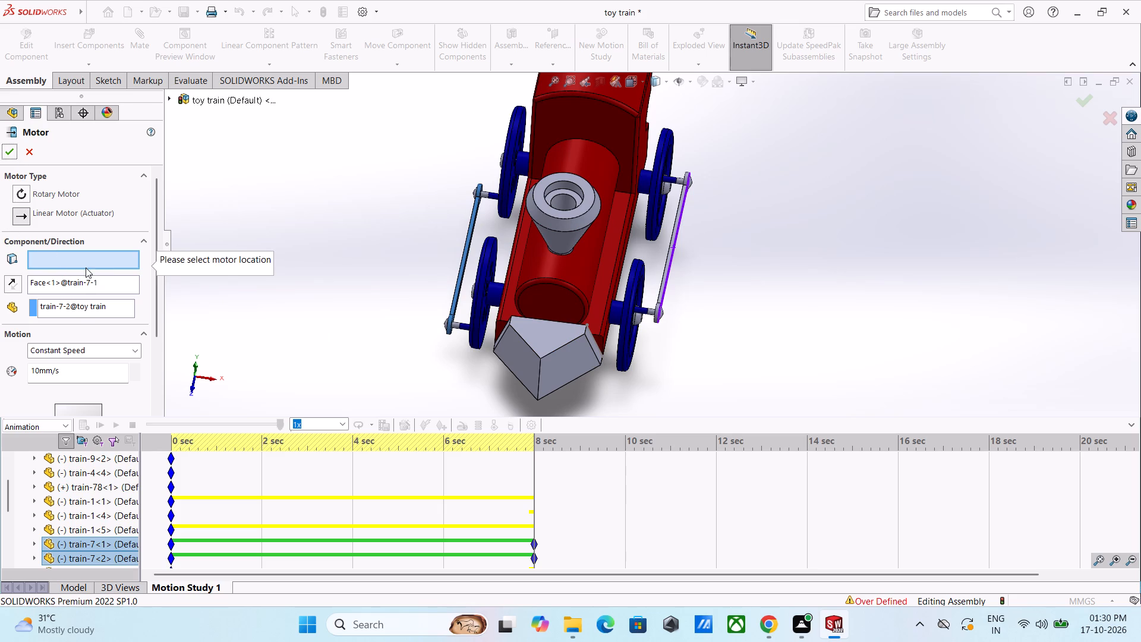
Assign the outer face of connecting rod train-7-1 as the motor location and create the linear motor.
{"action": "left_click", "coordinate": [86, 267]}
{"action": "middle_click_drag", "start_coordinate": [431, 267], "coordinate": [341, 294]}
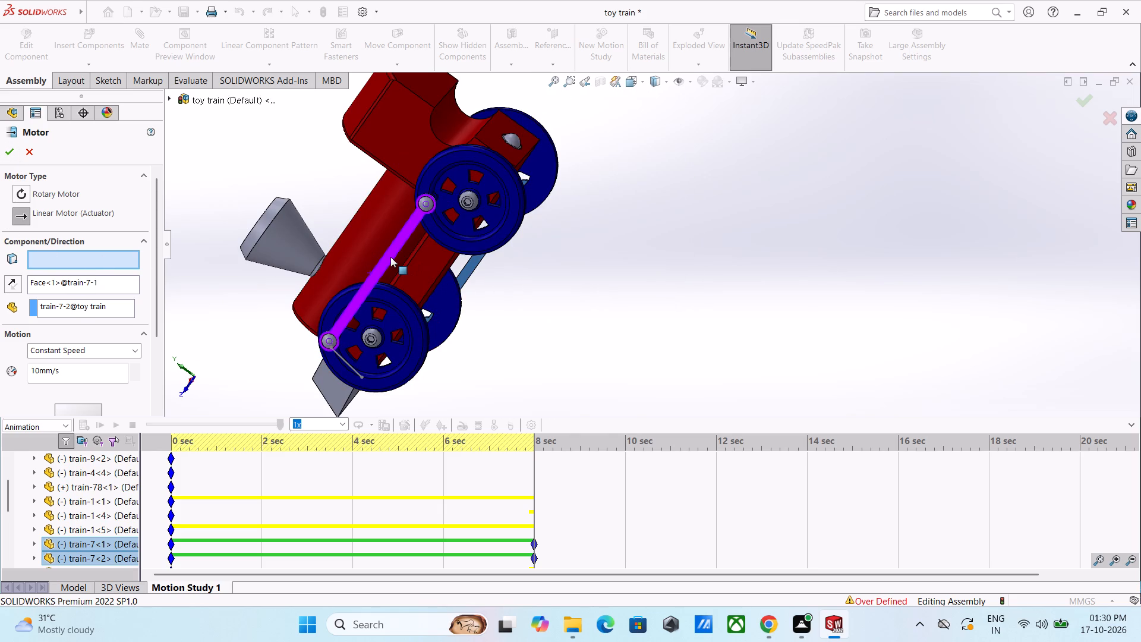
{"action": "left_click", "coordinate": [390, 257]}
{"action": "middle_click_drag", "start_coordinate": [396, 266], "coordinate": [443, 290]}
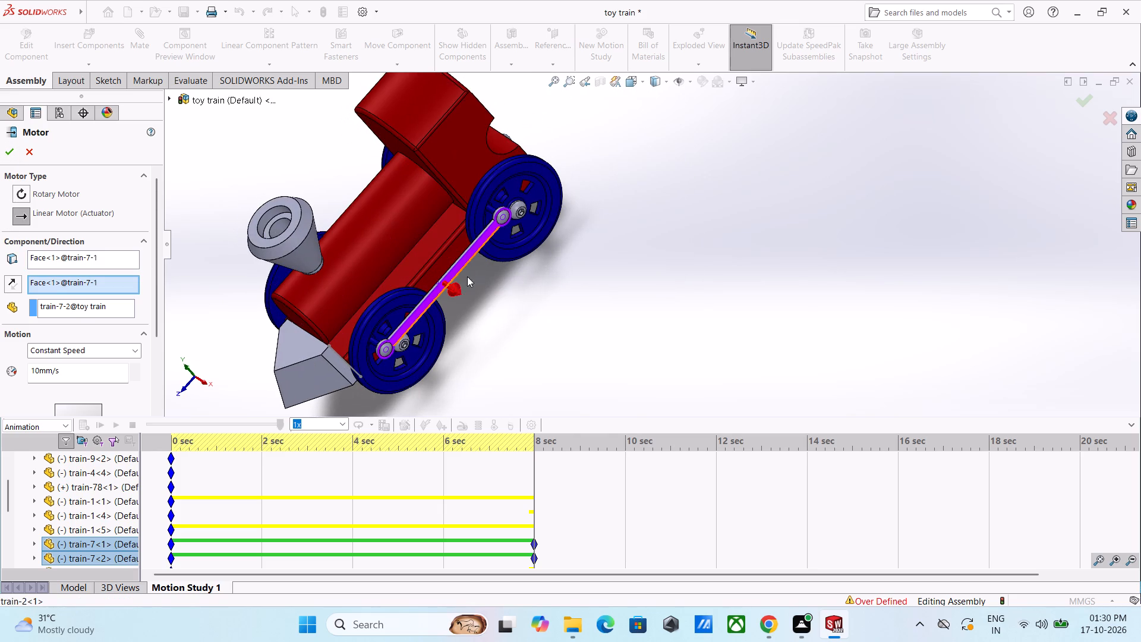
{"action": "left_click", "coordinate": [452, 292]}
{"action": "middle_click_drag", "start_coordinate": [461, 289], "coordinate": [449, 267]}
{"action": "left_click", "coordinate": [478, 300]}
{"action": "left_click_drag", "start_coordinate": [449, 286], "coordinate": [458, 292]}
{"action": "left_click", "coordinate": [9, 258]}
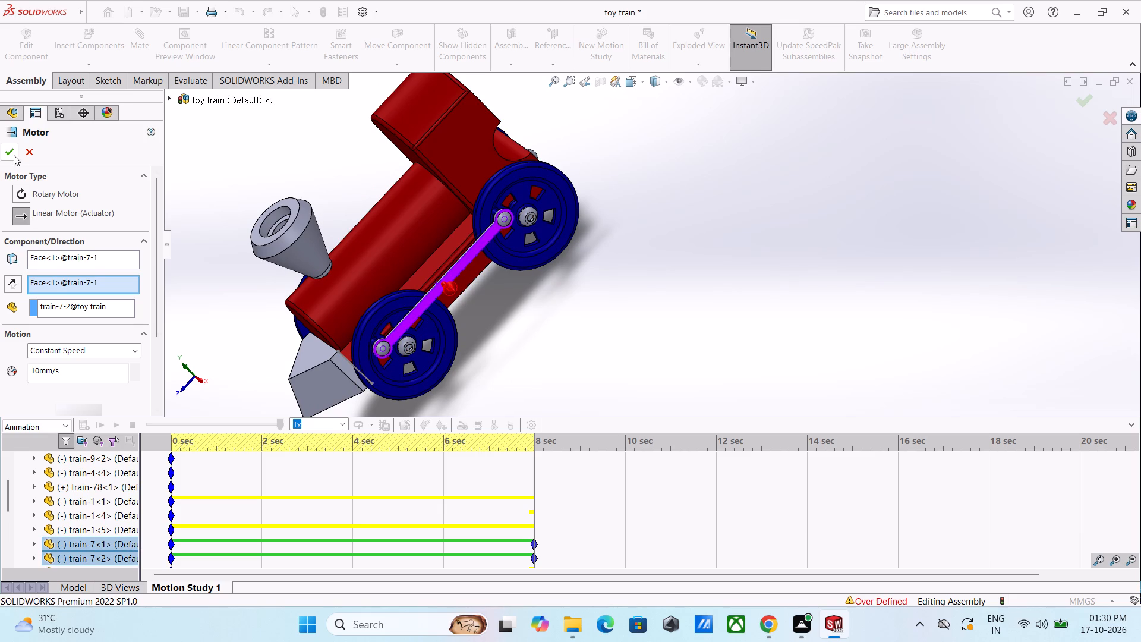
{"action": "left_click", "coordinate": [14, 155]}
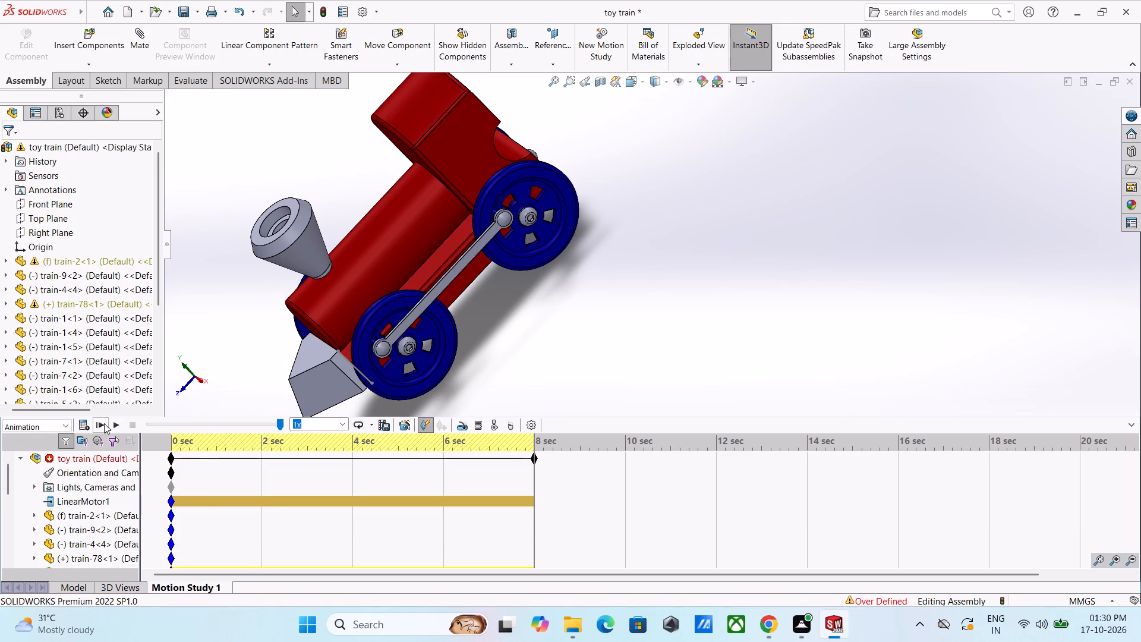
Play the motion study to check how the wheels and connecting rods move.
{"action": "left_click", "coordinate": [114, 424]}
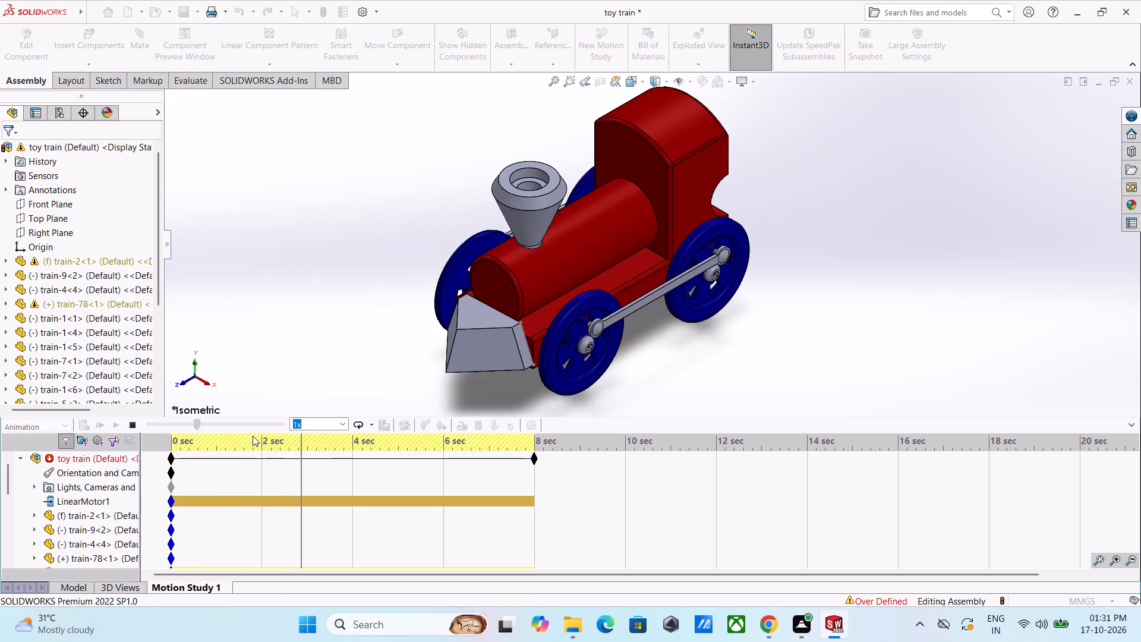
{"action": "middle_click_drag", "start_coordinate": [339, 338], "coordinate": [374, 367]}
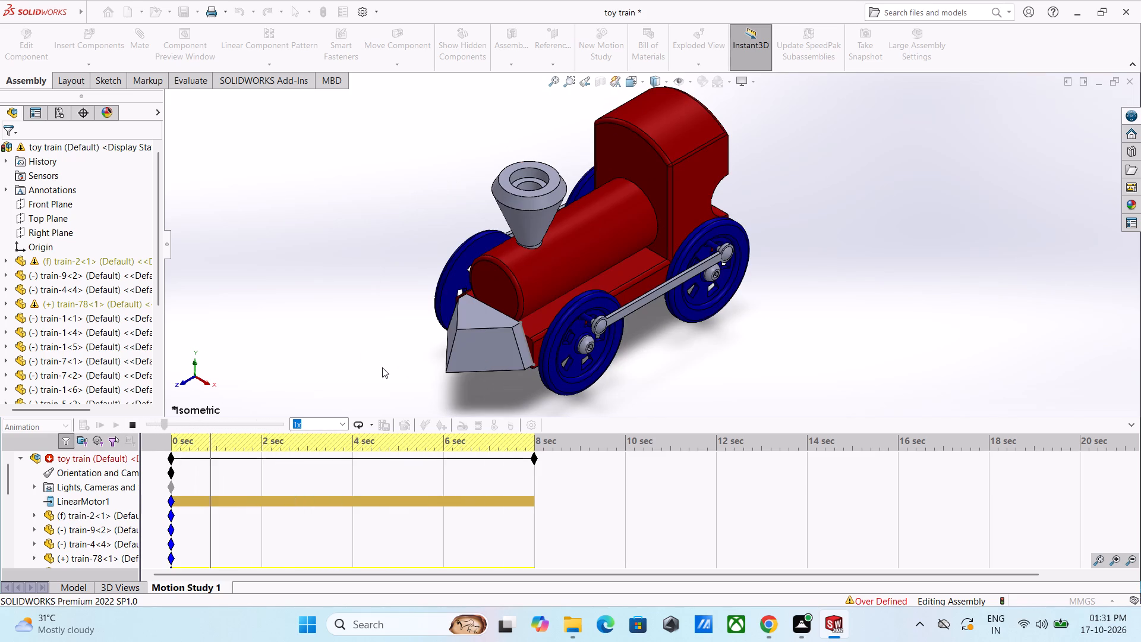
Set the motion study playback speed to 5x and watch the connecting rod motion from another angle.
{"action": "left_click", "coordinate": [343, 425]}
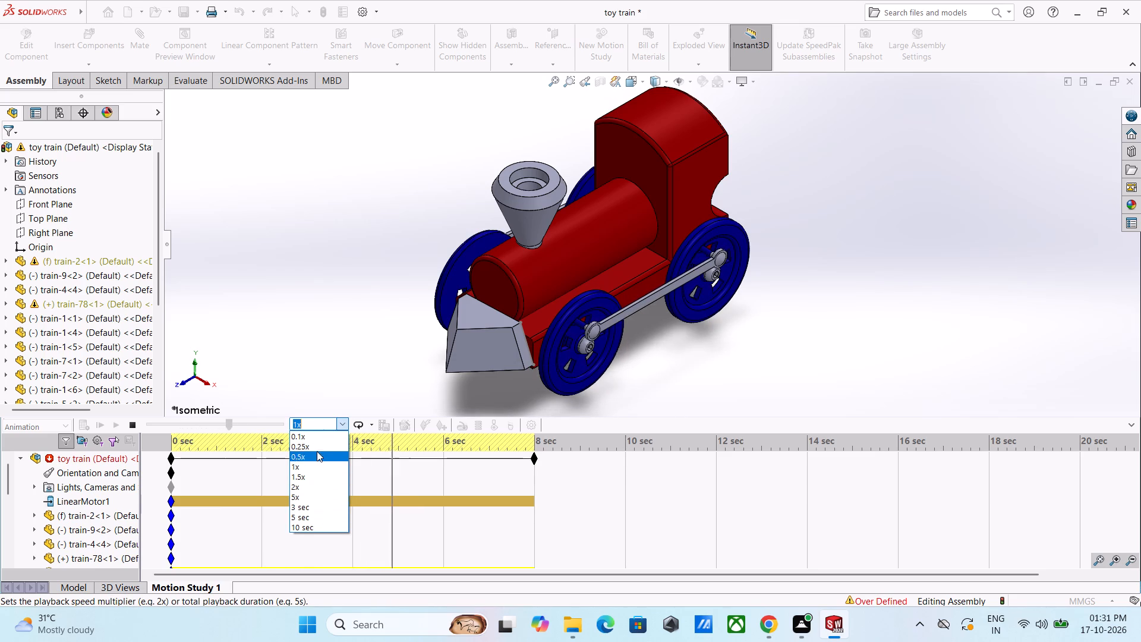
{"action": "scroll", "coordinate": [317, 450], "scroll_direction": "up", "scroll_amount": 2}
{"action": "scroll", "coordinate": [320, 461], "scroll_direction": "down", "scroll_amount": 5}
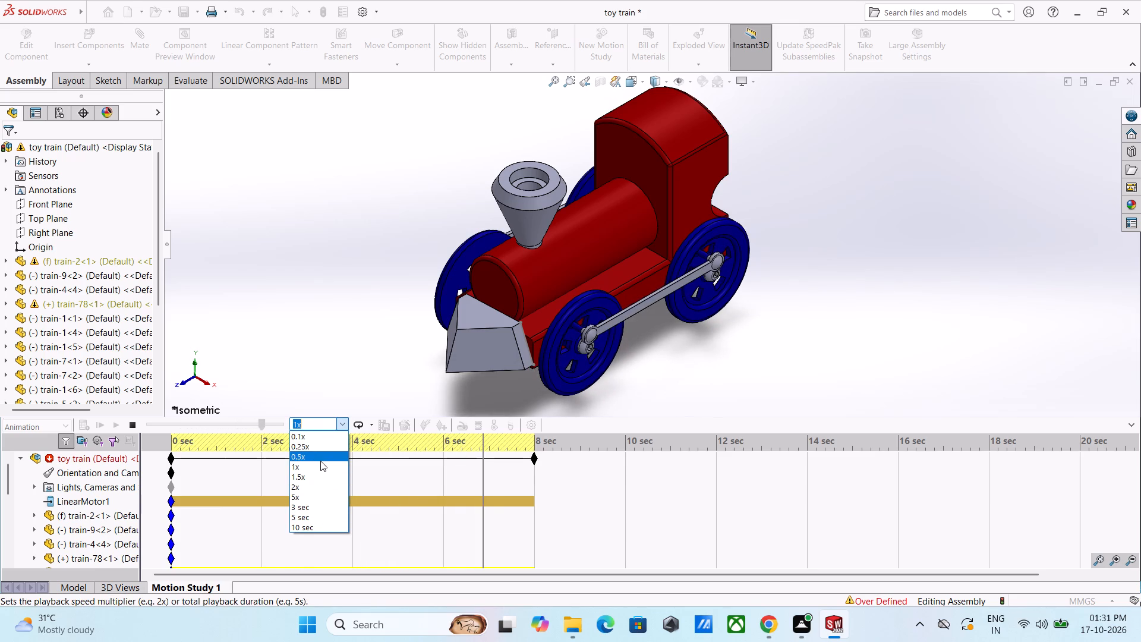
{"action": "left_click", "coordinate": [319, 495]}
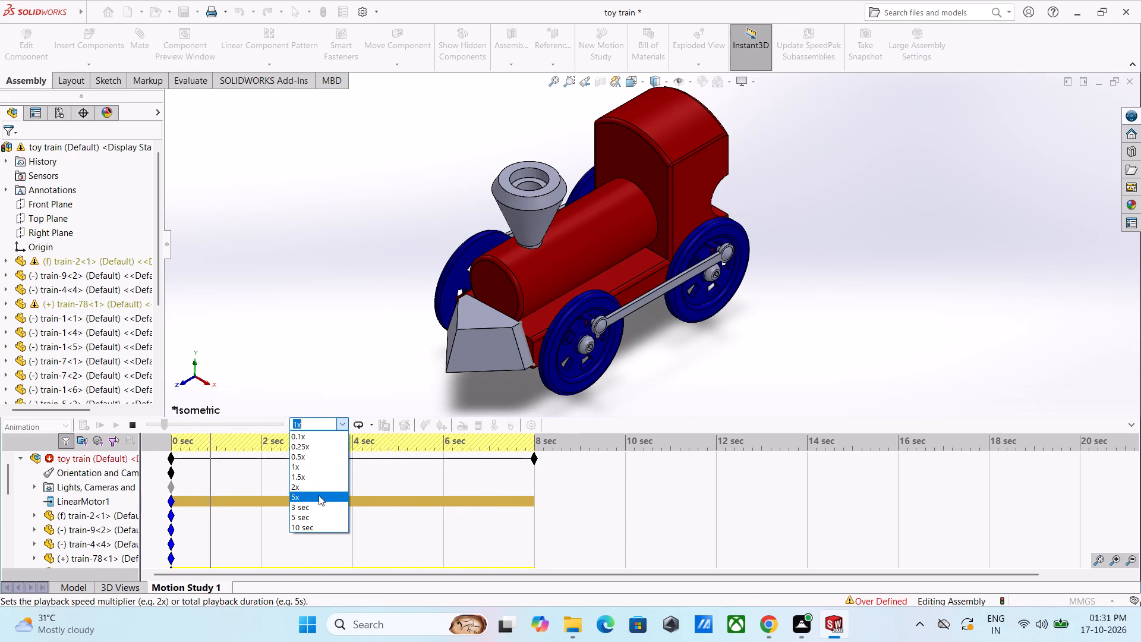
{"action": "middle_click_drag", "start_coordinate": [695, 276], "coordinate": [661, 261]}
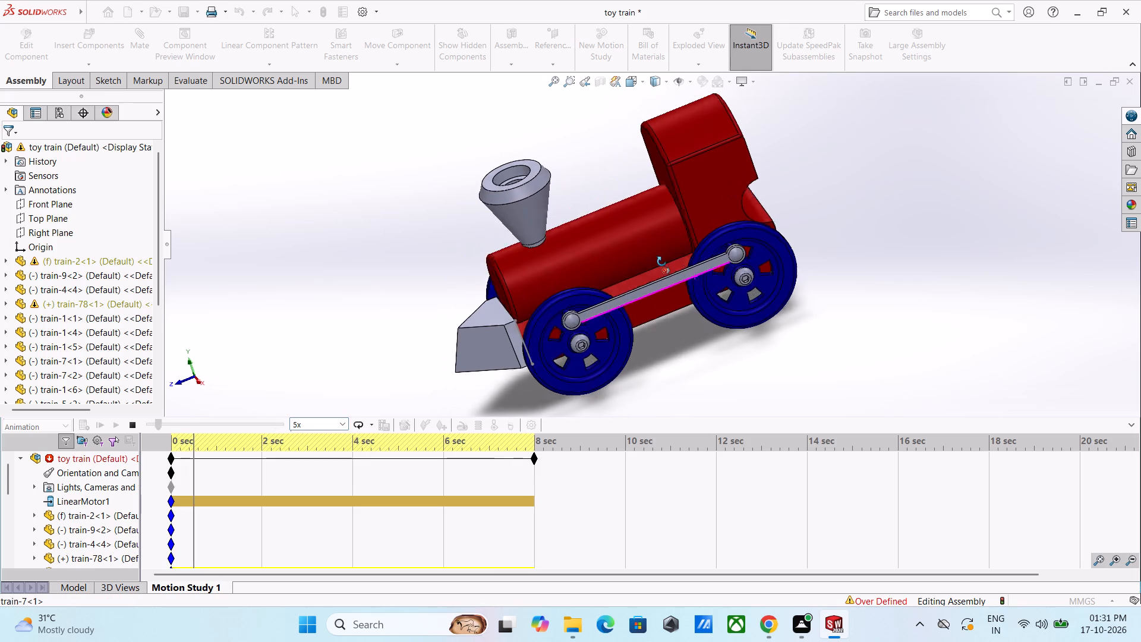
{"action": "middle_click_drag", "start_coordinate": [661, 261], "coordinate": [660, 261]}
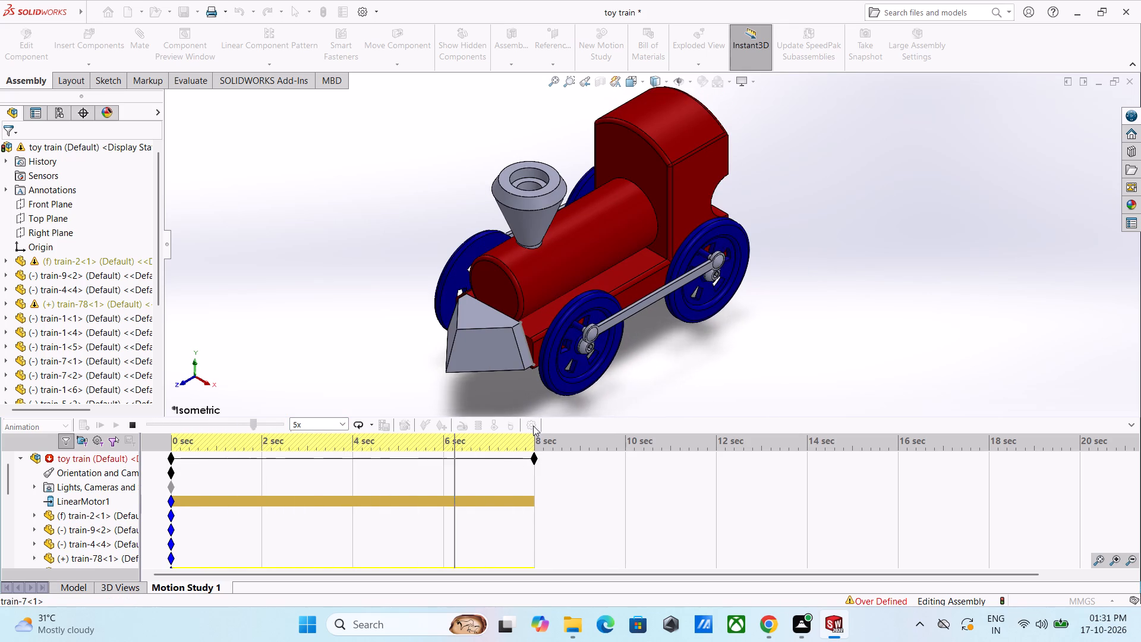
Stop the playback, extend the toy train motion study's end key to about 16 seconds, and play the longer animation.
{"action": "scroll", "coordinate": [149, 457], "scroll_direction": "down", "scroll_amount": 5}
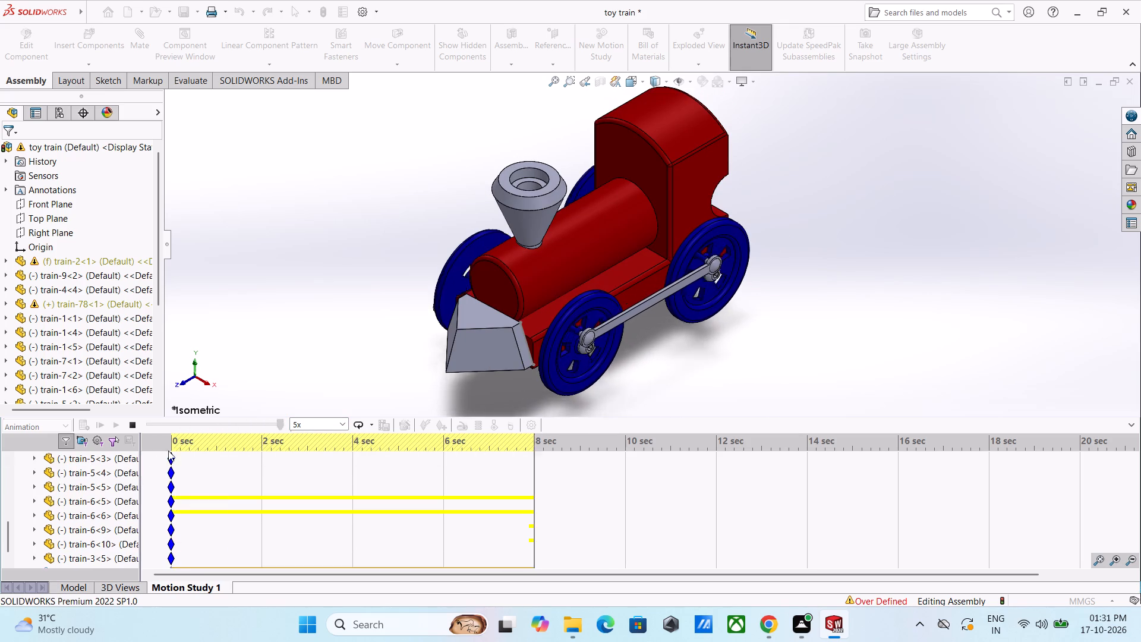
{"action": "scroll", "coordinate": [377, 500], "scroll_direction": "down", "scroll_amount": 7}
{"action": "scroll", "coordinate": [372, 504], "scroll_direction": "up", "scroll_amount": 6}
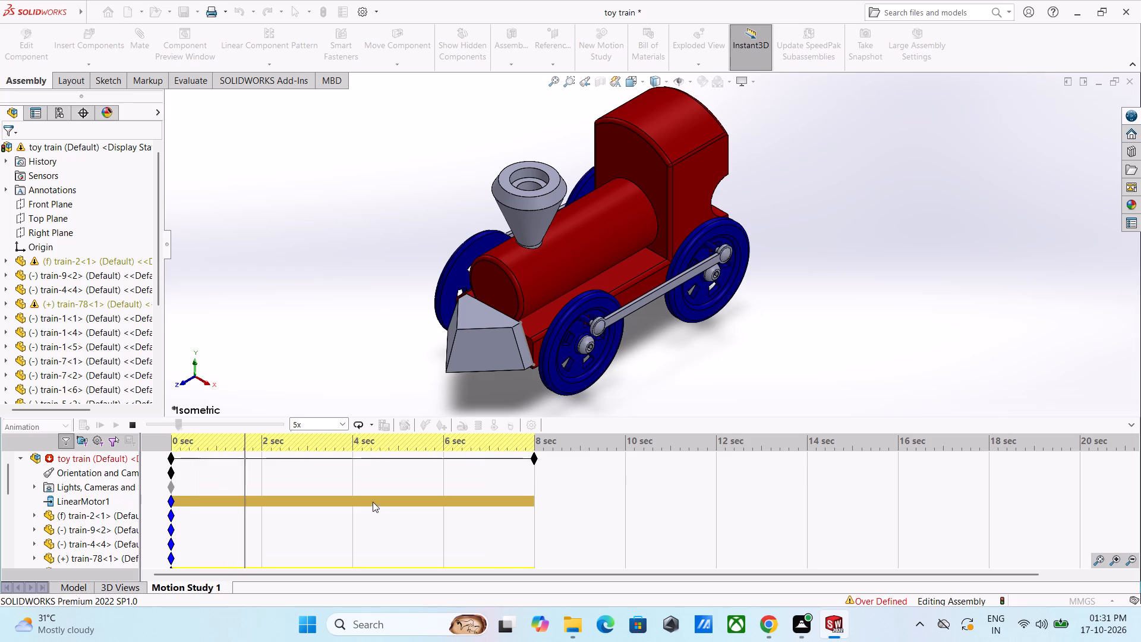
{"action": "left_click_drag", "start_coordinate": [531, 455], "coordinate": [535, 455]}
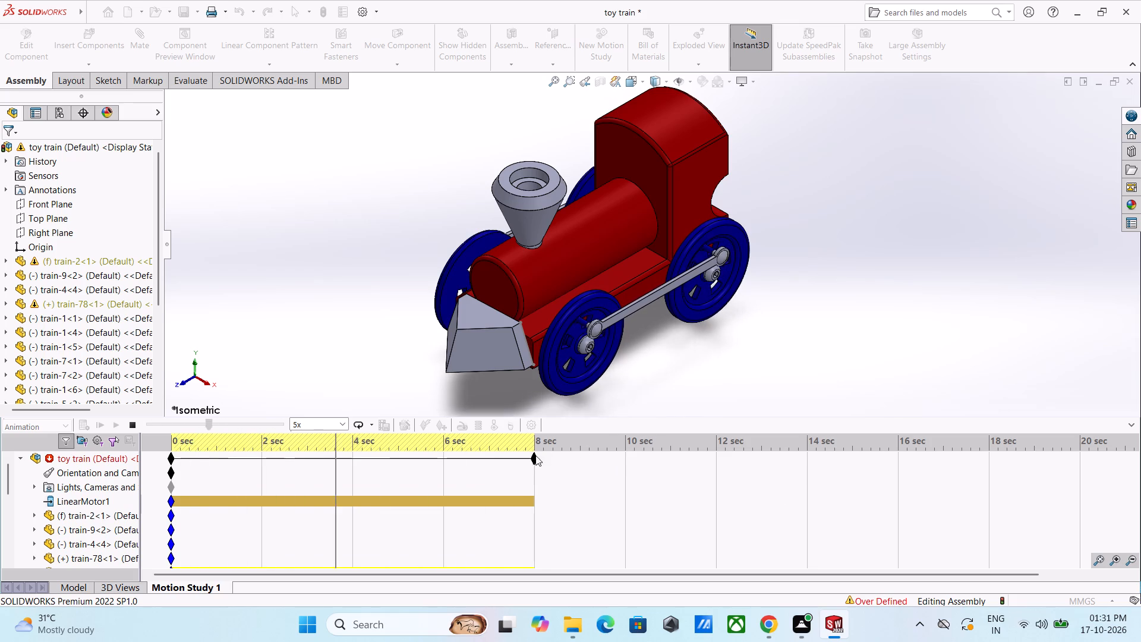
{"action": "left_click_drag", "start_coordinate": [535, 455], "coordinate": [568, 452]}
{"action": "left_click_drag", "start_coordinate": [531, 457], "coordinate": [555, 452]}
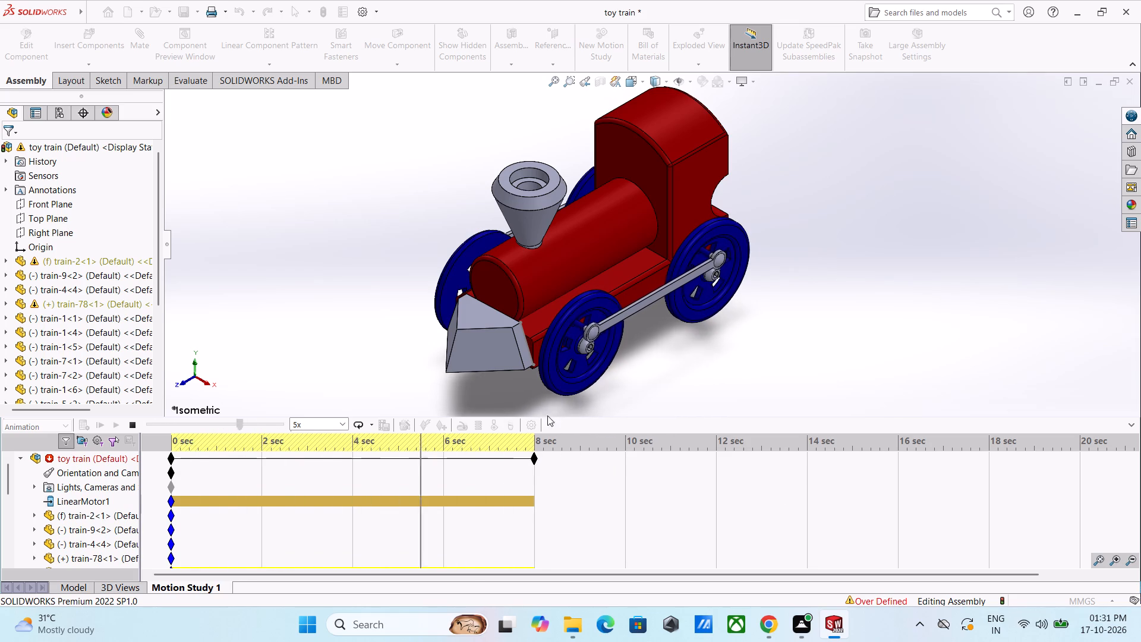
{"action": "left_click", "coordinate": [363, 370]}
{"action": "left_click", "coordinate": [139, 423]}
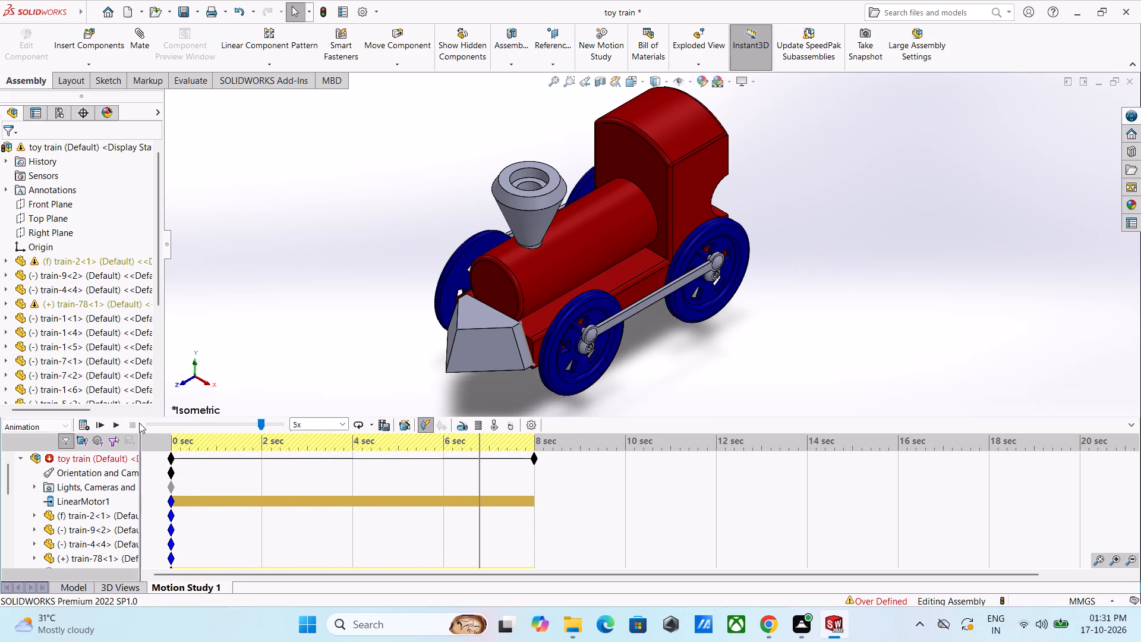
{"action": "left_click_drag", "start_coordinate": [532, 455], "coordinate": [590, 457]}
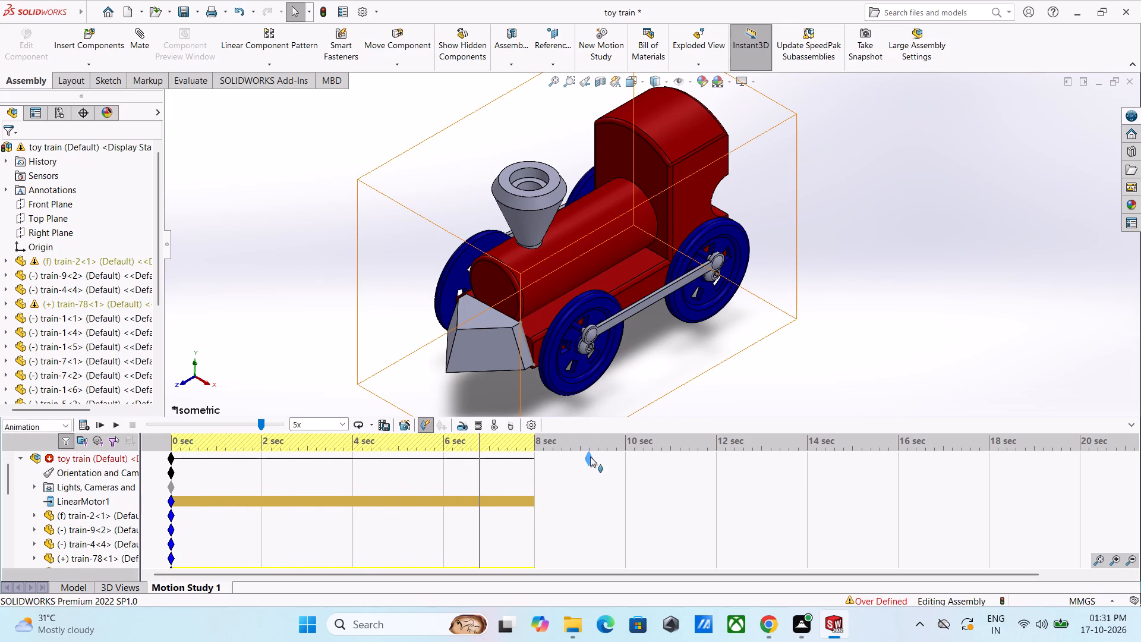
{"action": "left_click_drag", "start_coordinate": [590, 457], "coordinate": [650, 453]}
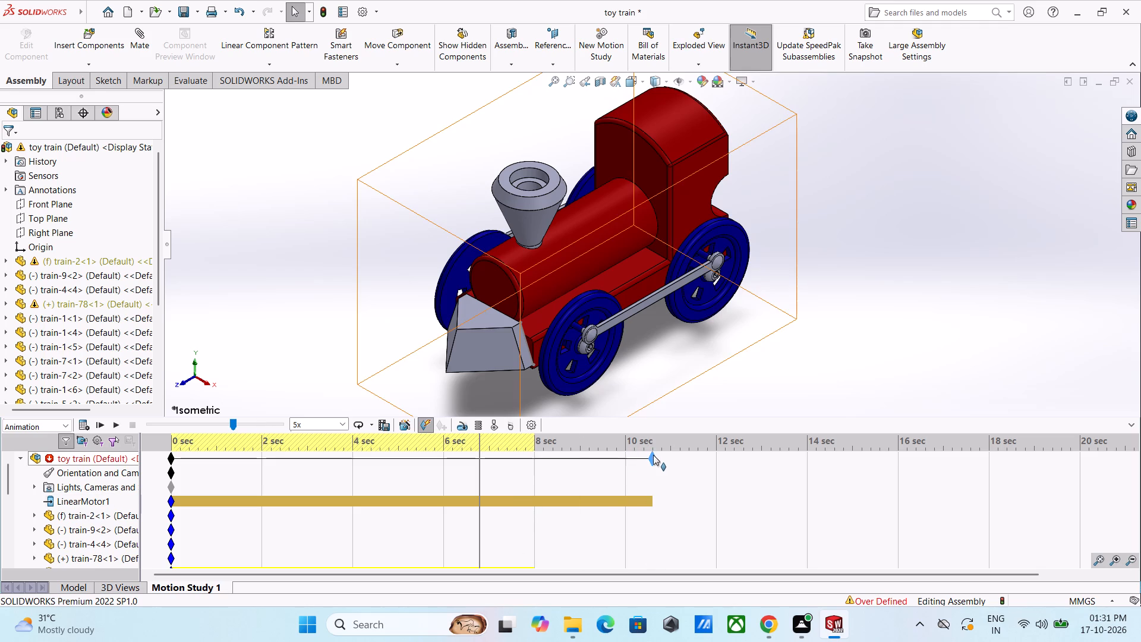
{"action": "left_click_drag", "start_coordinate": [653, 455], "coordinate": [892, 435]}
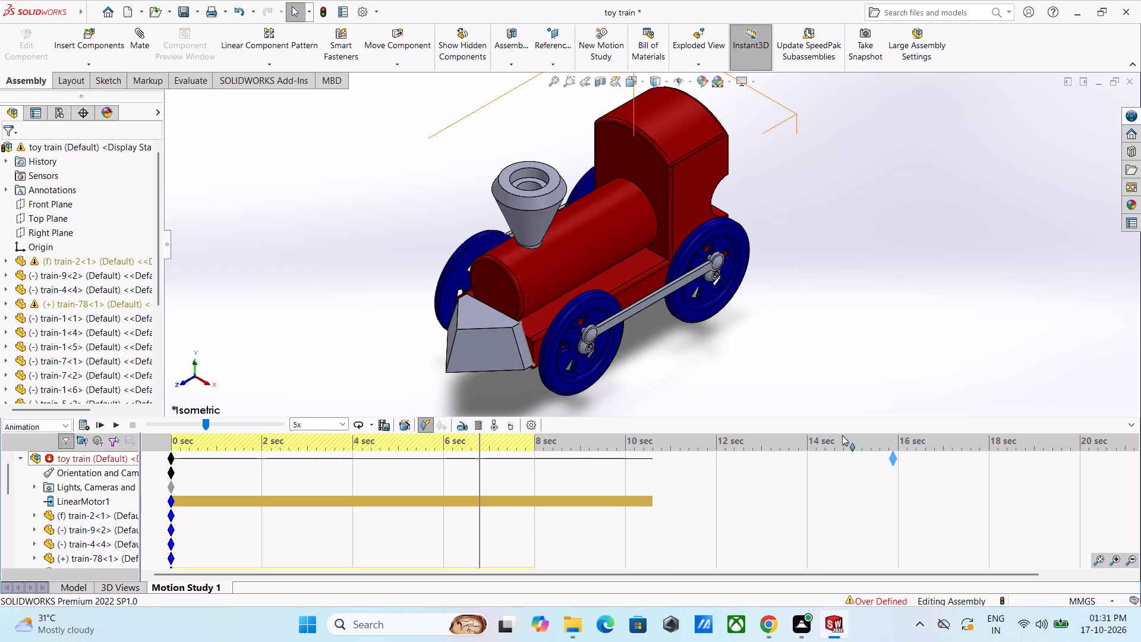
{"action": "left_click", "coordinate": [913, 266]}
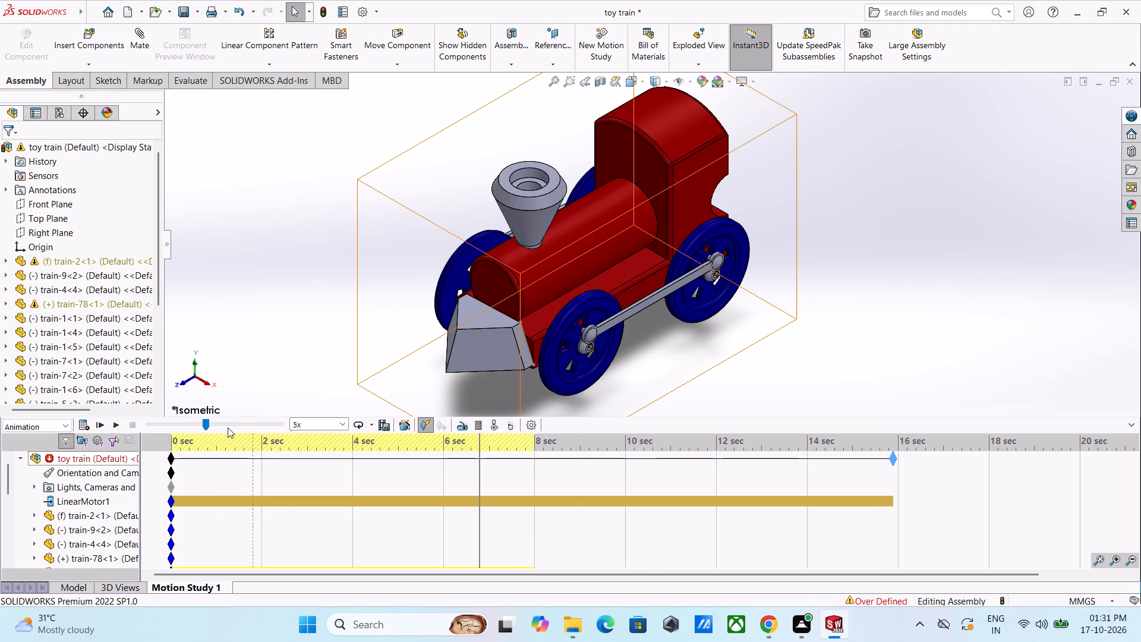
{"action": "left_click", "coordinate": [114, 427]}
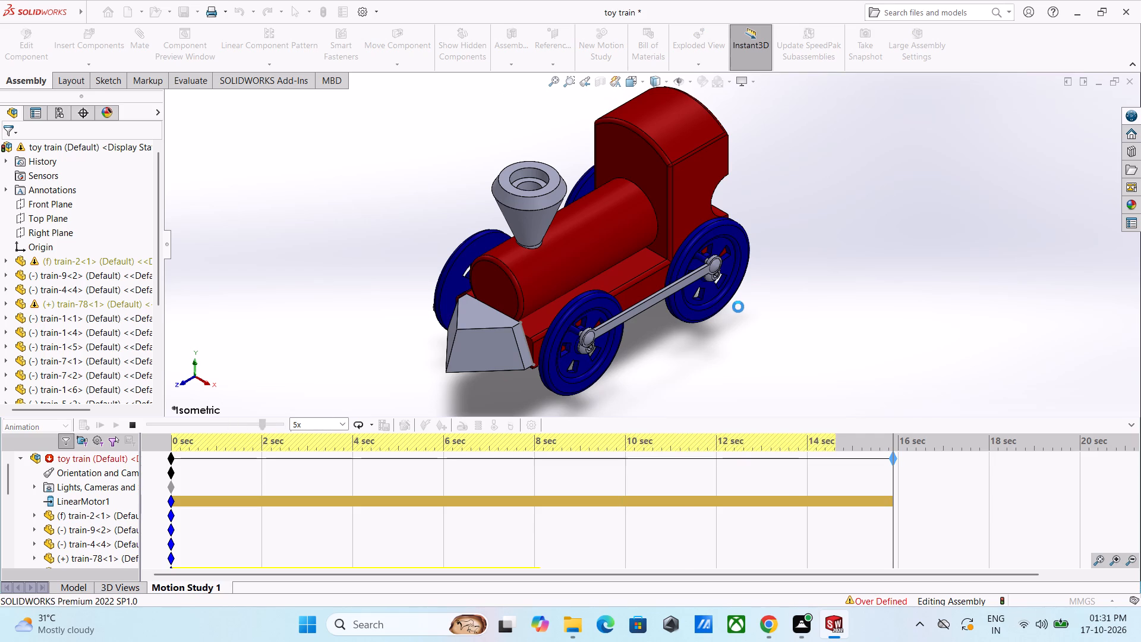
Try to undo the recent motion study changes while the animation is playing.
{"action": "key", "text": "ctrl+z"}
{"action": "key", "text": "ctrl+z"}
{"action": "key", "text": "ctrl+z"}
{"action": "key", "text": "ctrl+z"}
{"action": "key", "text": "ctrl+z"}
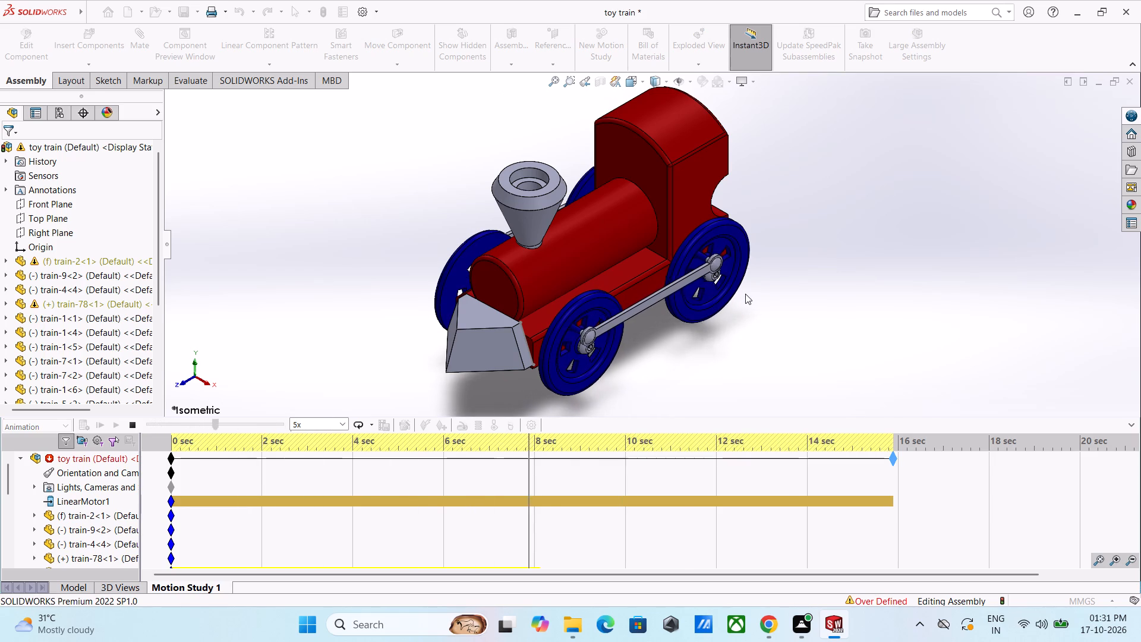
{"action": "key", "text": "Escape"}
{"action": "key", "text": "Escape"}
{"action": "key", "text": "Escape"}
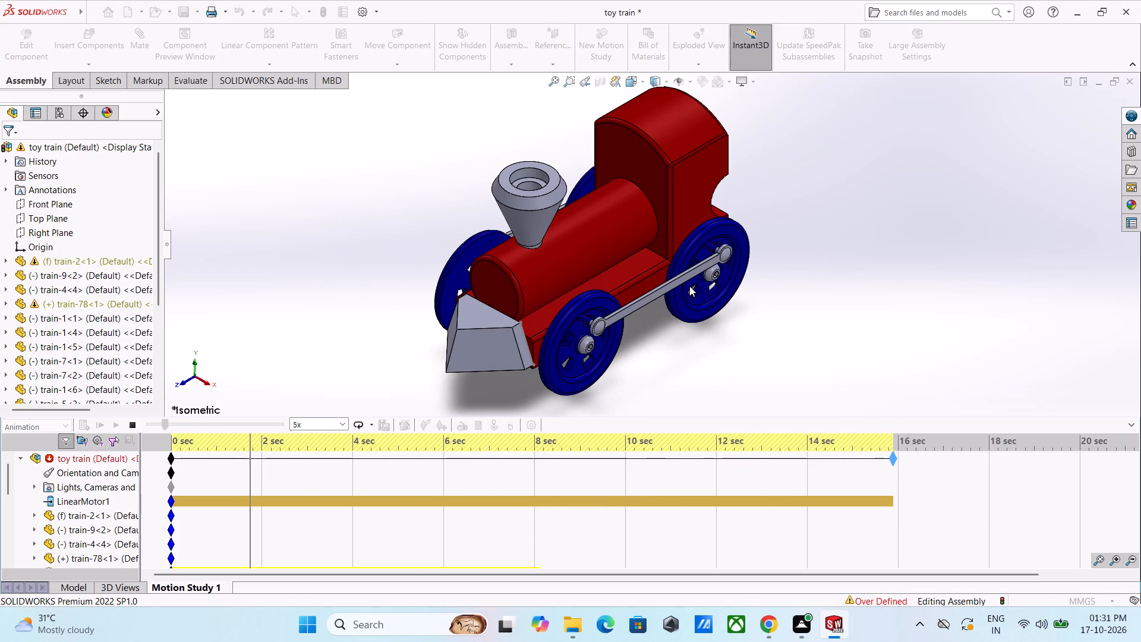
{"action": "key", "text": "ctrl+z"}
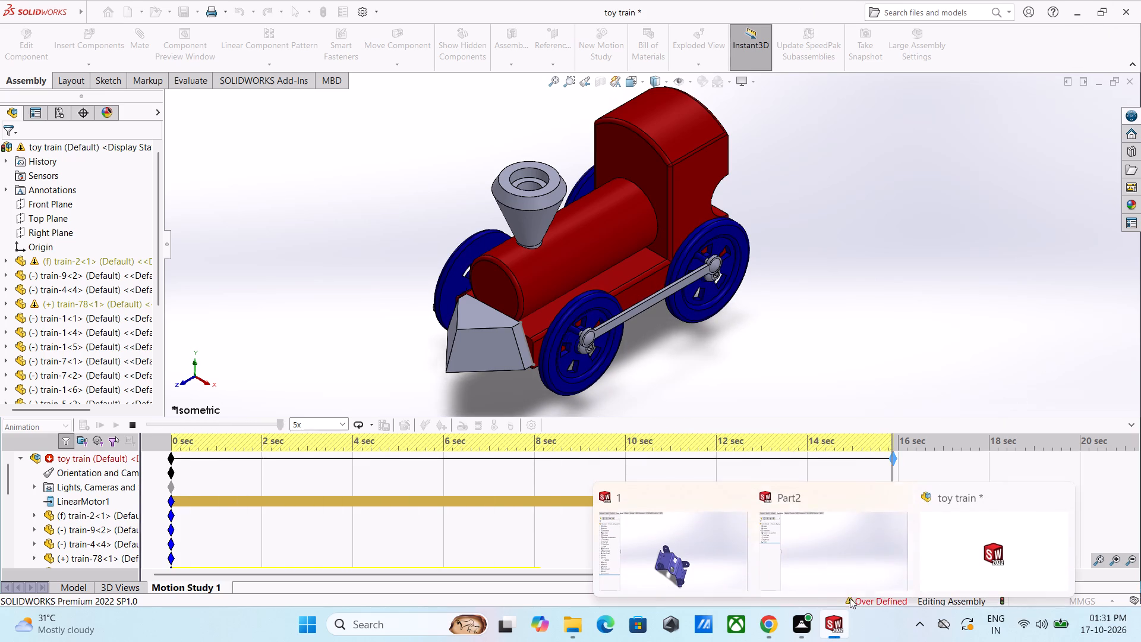
Close the toy train assembly without saving its changes.
{"action": "left_click", "coordinate": [1060, 501]}
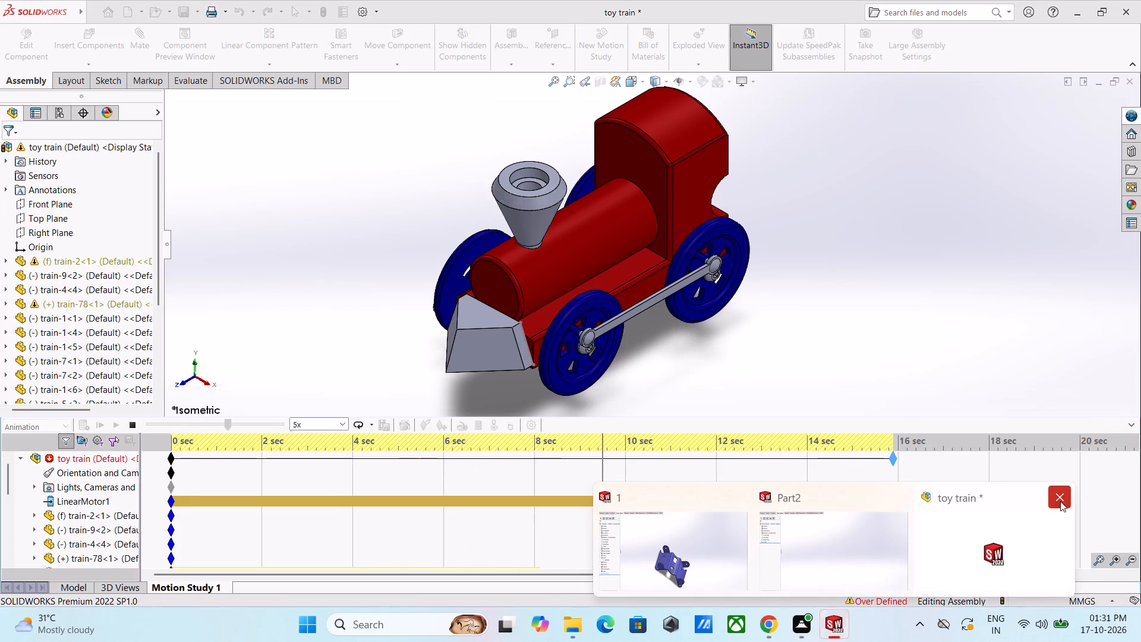
{"action": "left_click", "coordinate": [629, 331]}
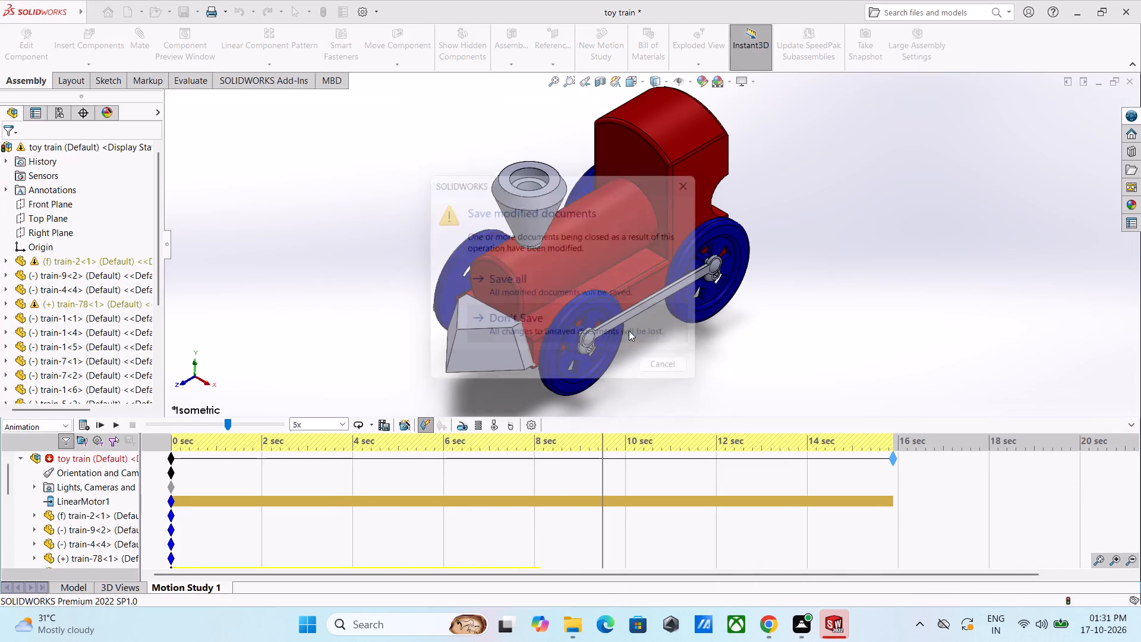
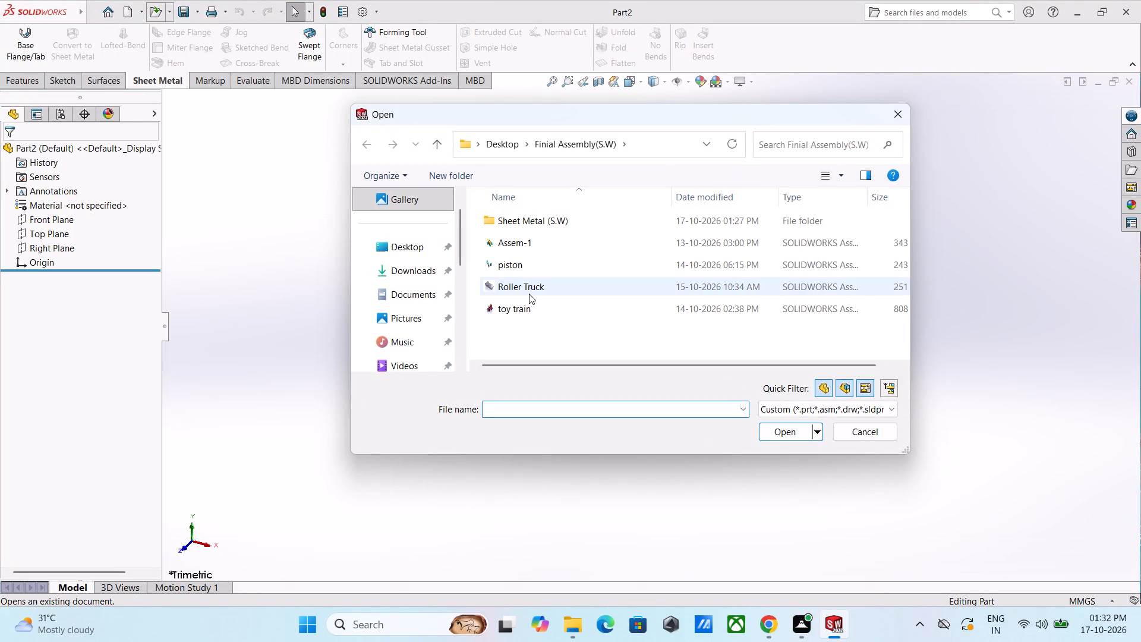
Open the toy train assembly from the Finial Assembly(S.W) folder.
{"action": "left_click", "coordinate": [530, 309]}
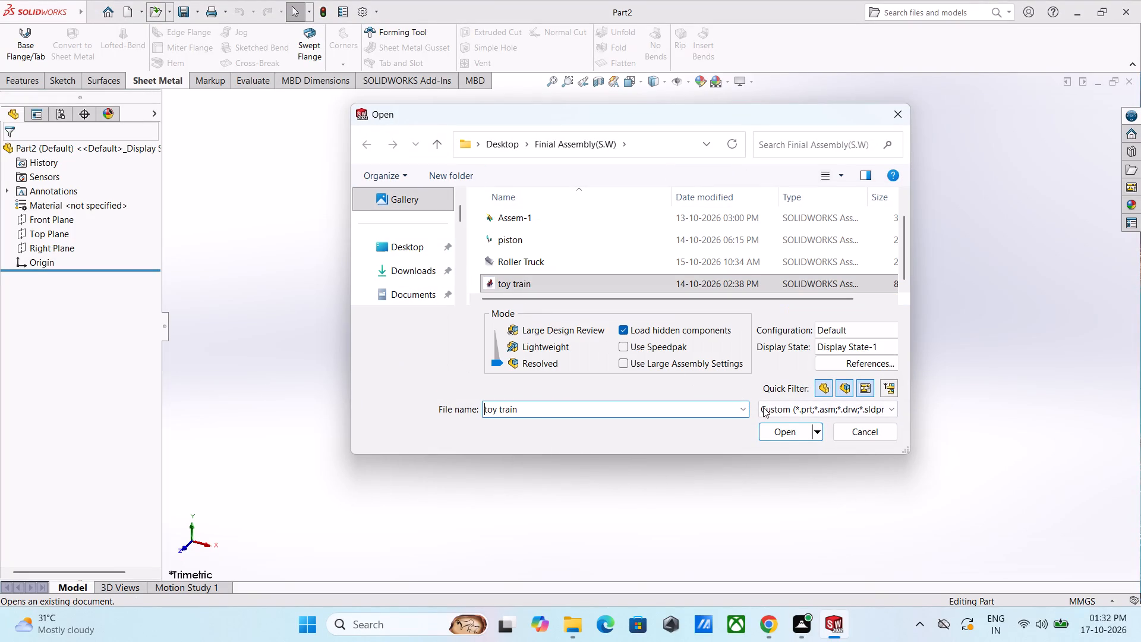
{"action": "left_click", "coordinate": [789, 433]}
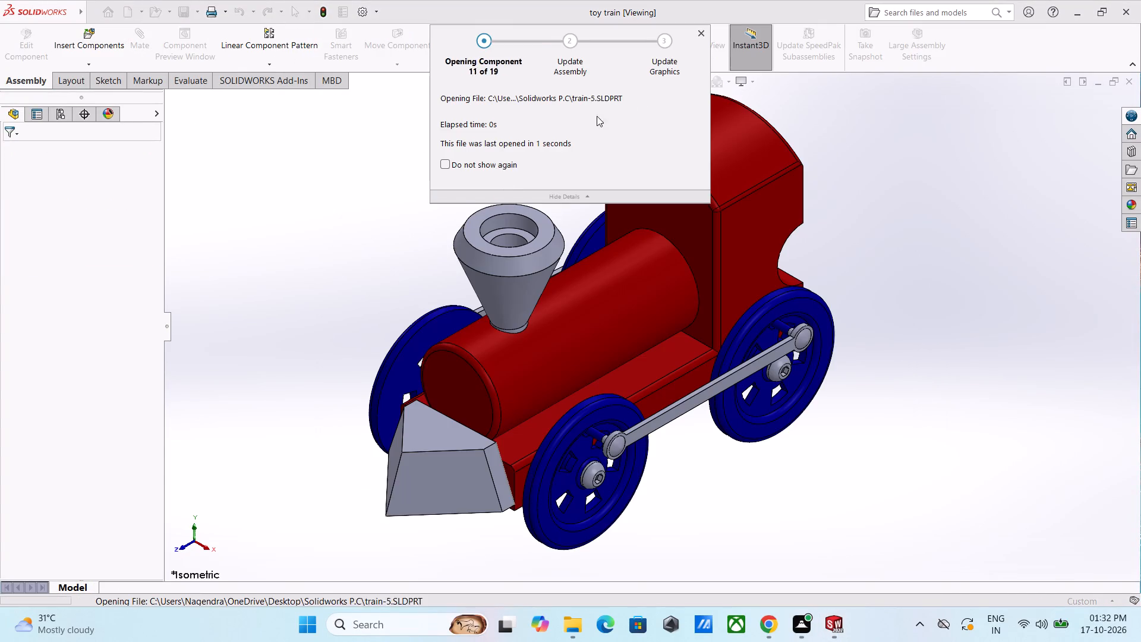
{"action": "left_click", "coordinate": [432, 121]}
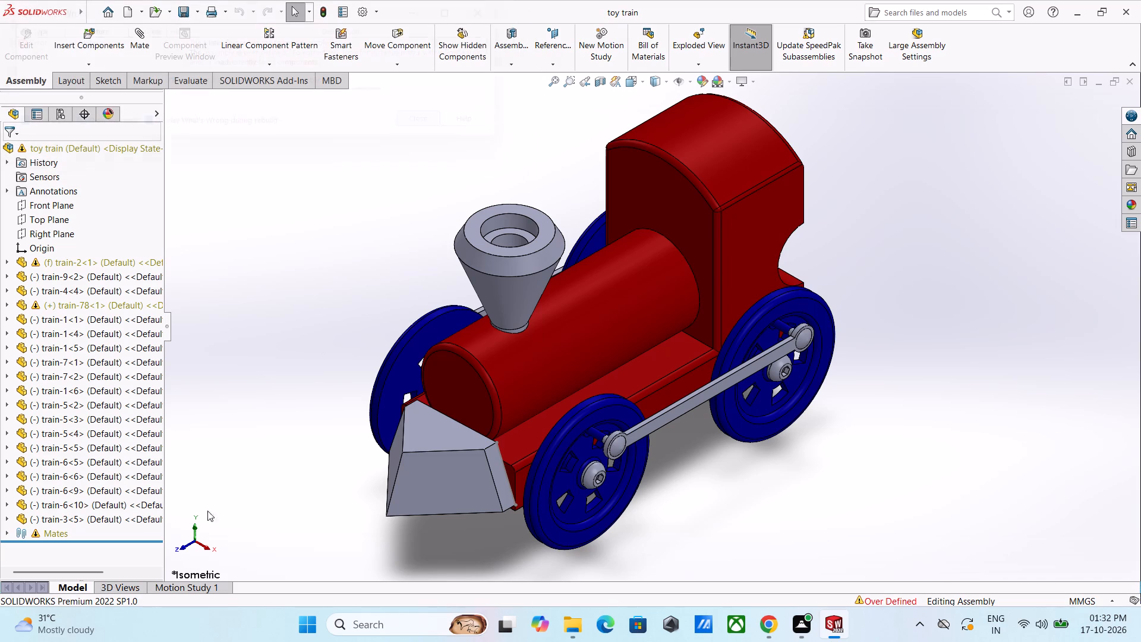
Open the toy train's Motion Study 1 and move the time bar to 20 seconds.
{"action": "left_click", "coordinate": [192, 589]}
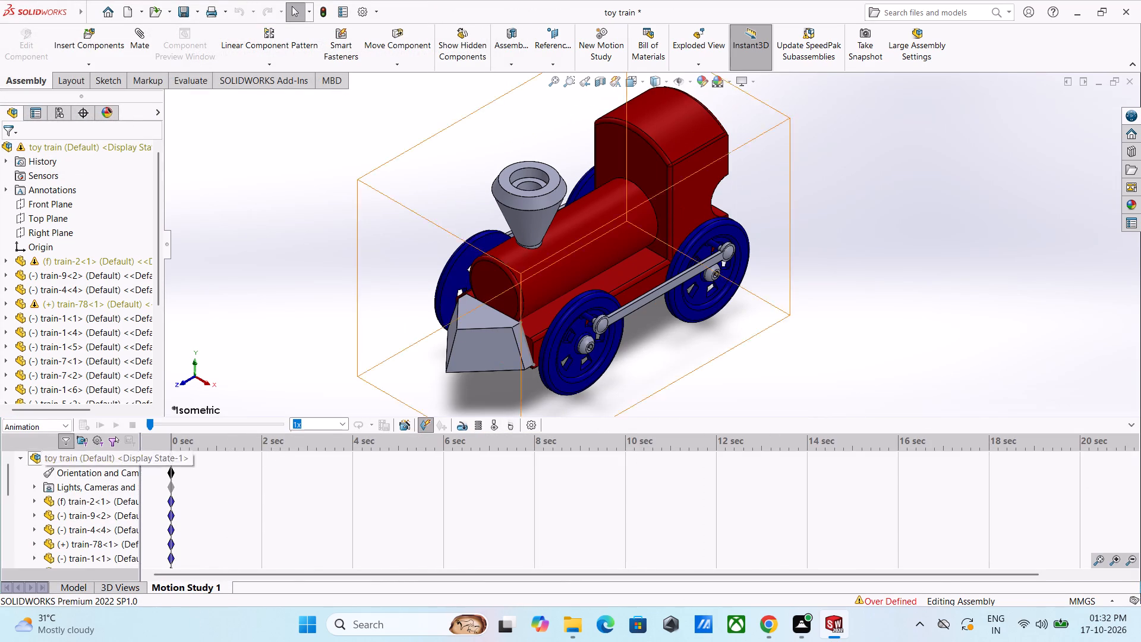
{"action": "left_click_drag", "start_coordinate": [174, 439], "coordinate": [446, 420]}
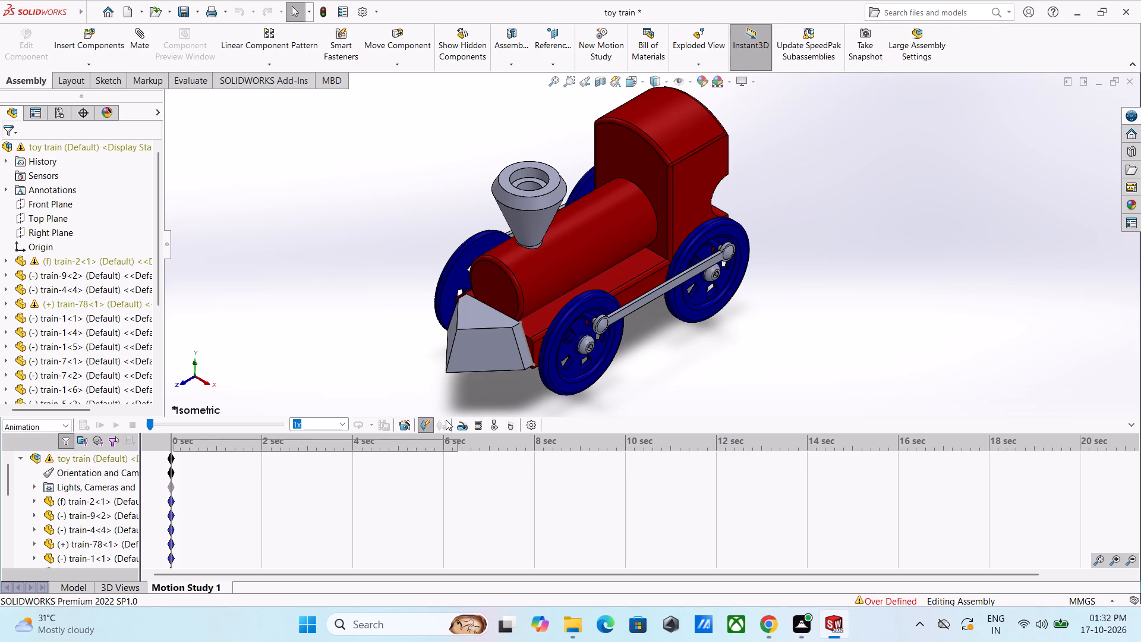
{"action": "left_click_drag", "start_coordinate": [446, 420], "coordinate": [411, 424]}
{"action": "left_click_drag", "start_coordinate": [170, 439], "coordinate": [198, 446]}
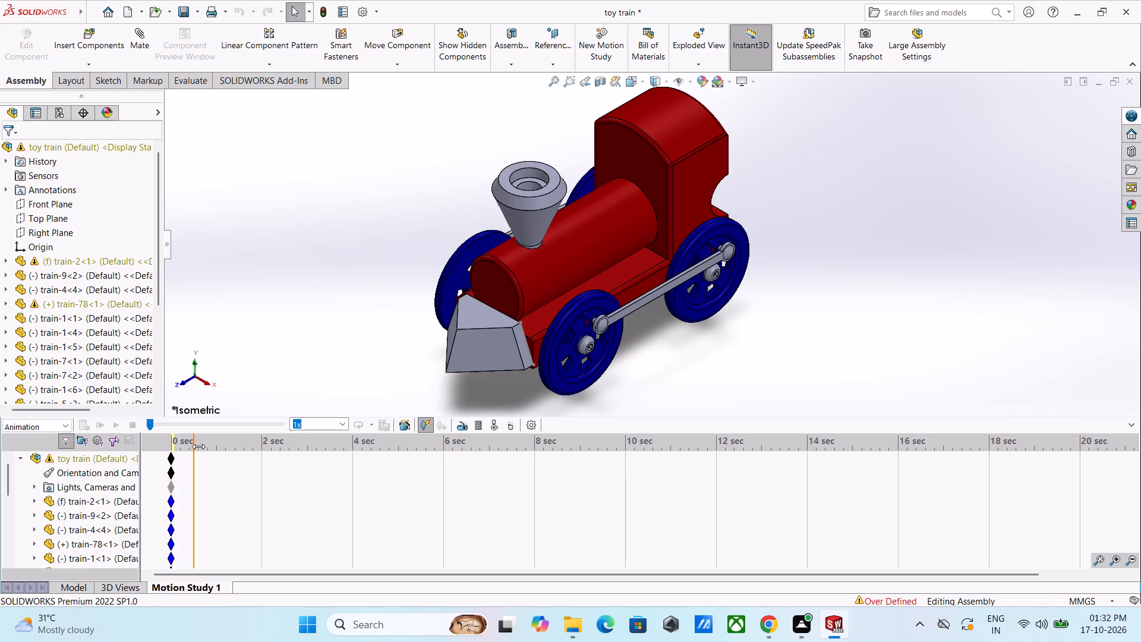
{"action": "left_click_drag", "start_coordinate": [198, 446], "coordinate": [1092, 418]}
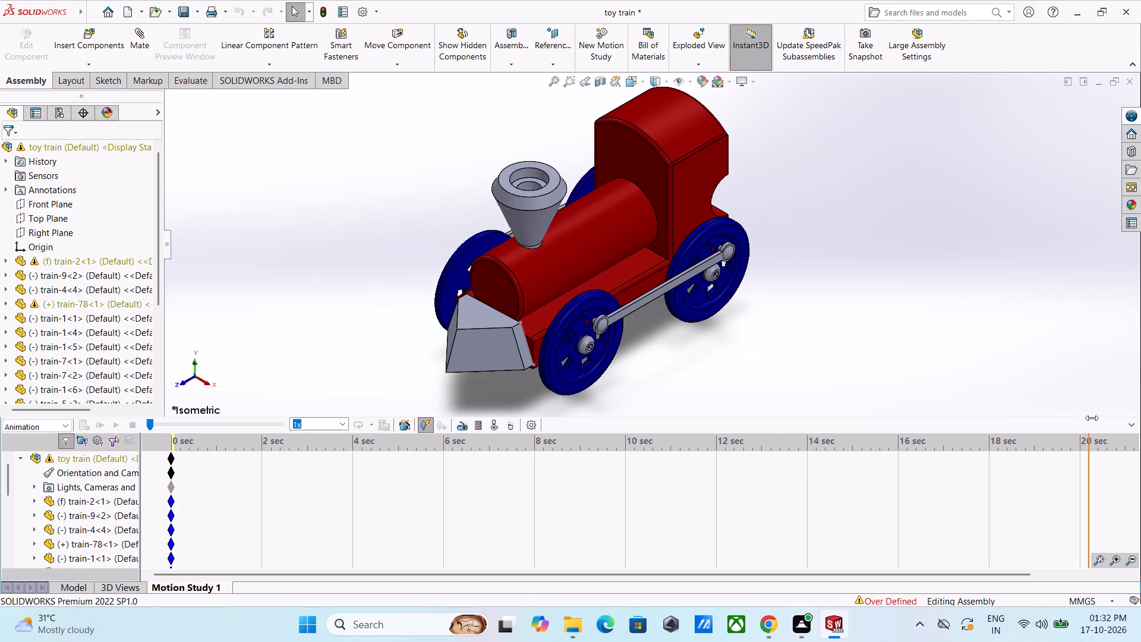
{"action": "left_click_drag", "start_coordinate": [1092, 418], "coordinate": [1080, 439]}
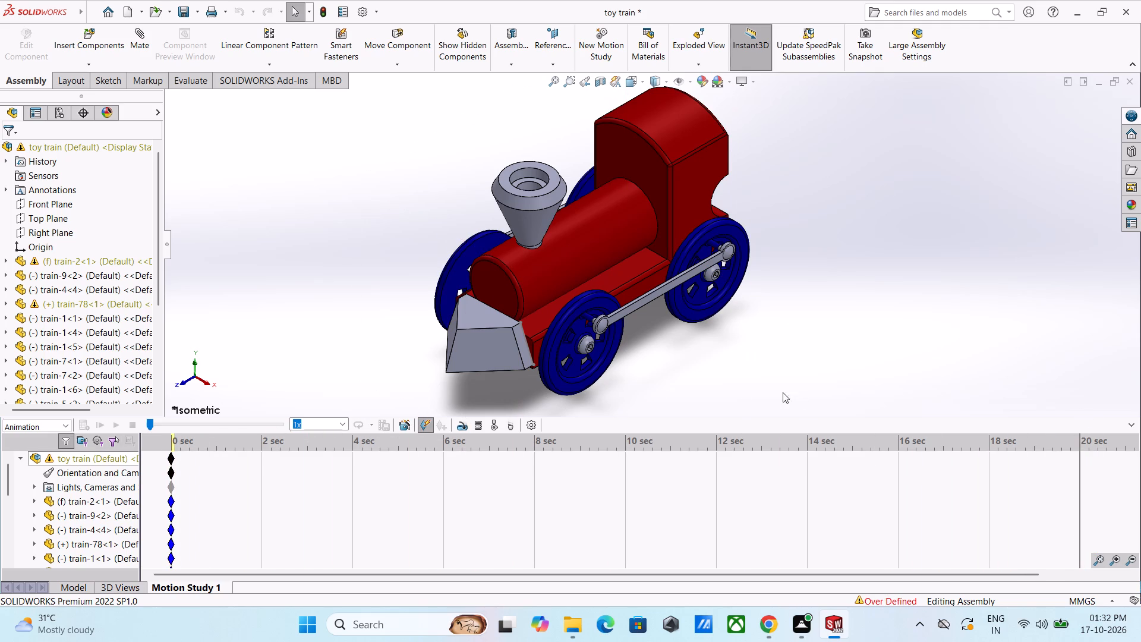
Set the motion study's animation frame rate to 60 frames per second.
{"action": "left_click", "coordinate": [529, 423]}
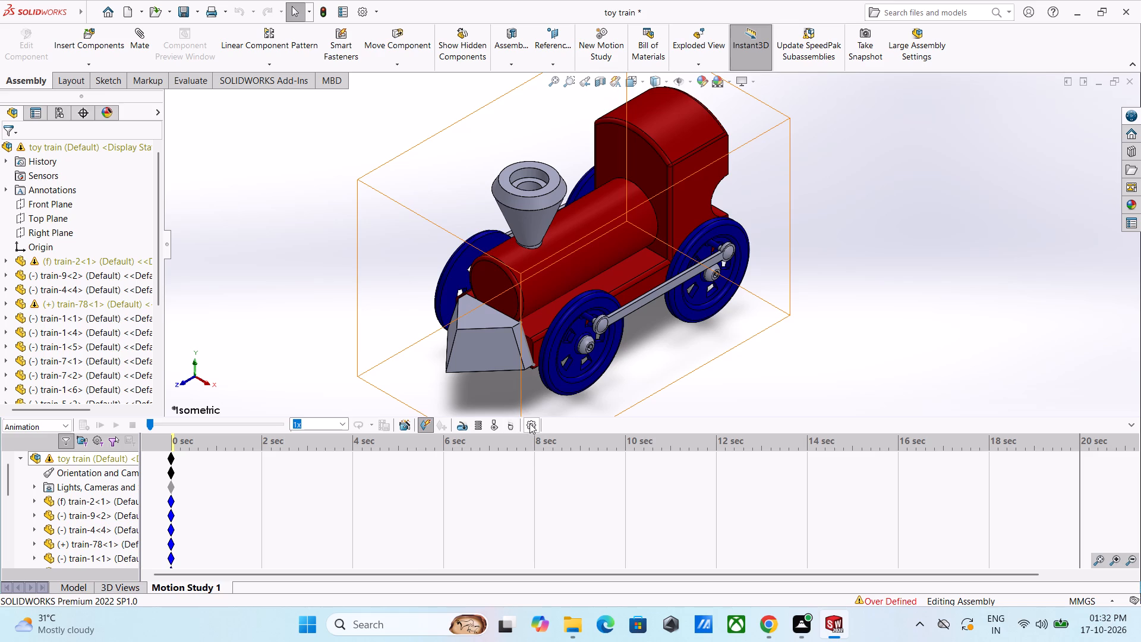
{"action": "double_click", "coordinate": [51, 213]}
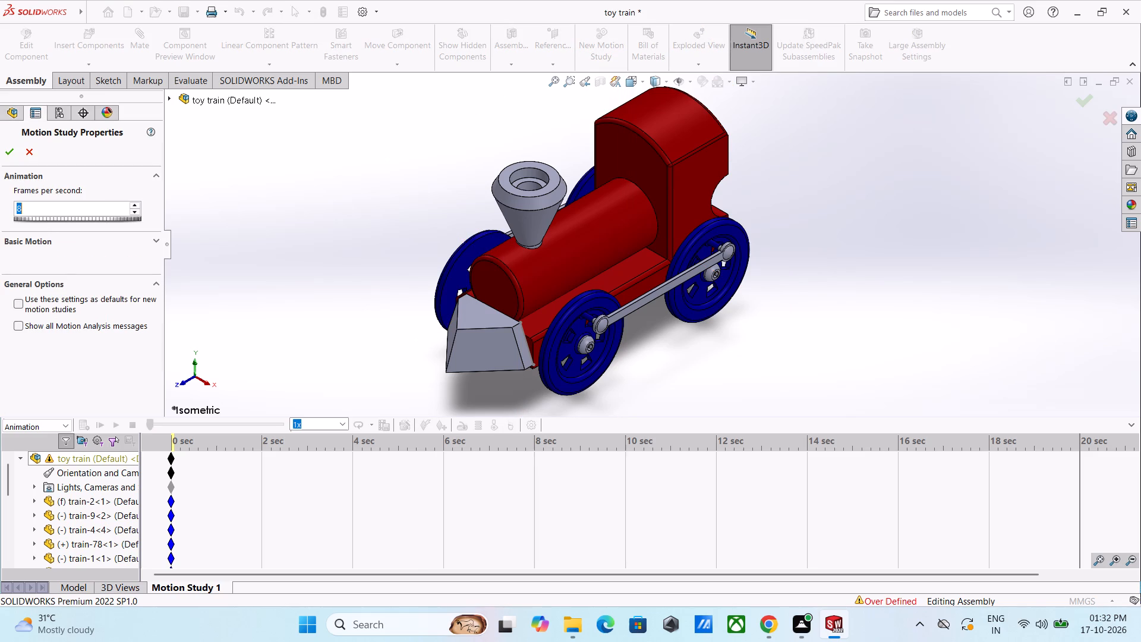
{"action": "type", "text": "60"}
{"action": "key", "text": "Return"}
{"action": "left_click", "coordinate": [7, 154]}
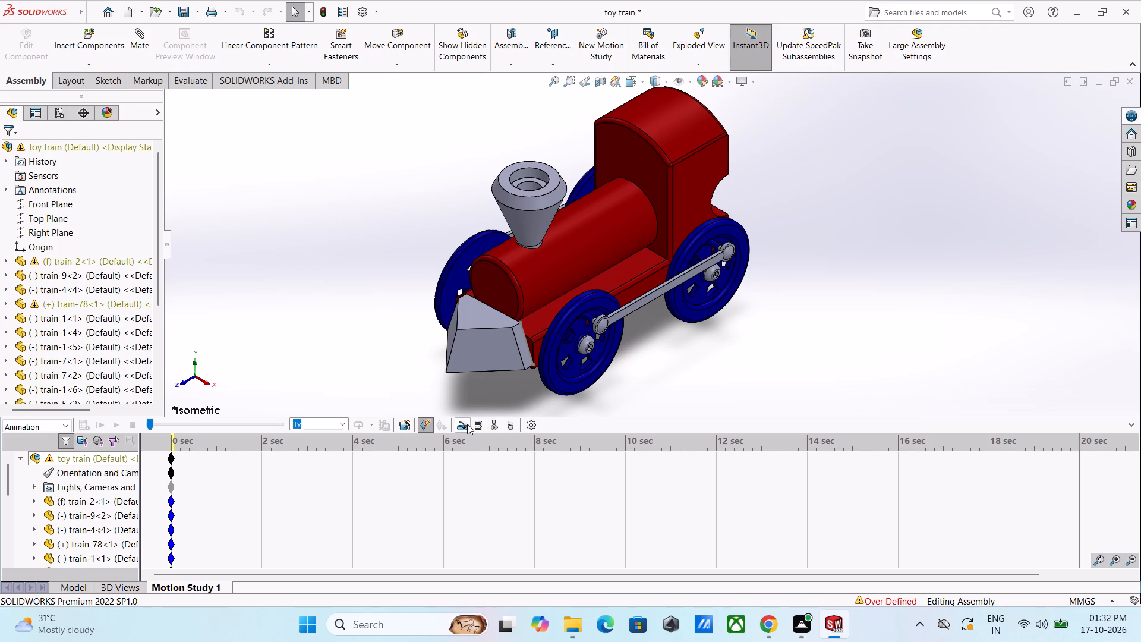
Start a linear motor and swing the connecting rod around its wheels for the 20-second position.
{"action": "left_click", "coordinate": [467, 424]}
{"action": "middle_click_drag", "start_coordinate": [699, 349], "coordinate": [667, 351]}
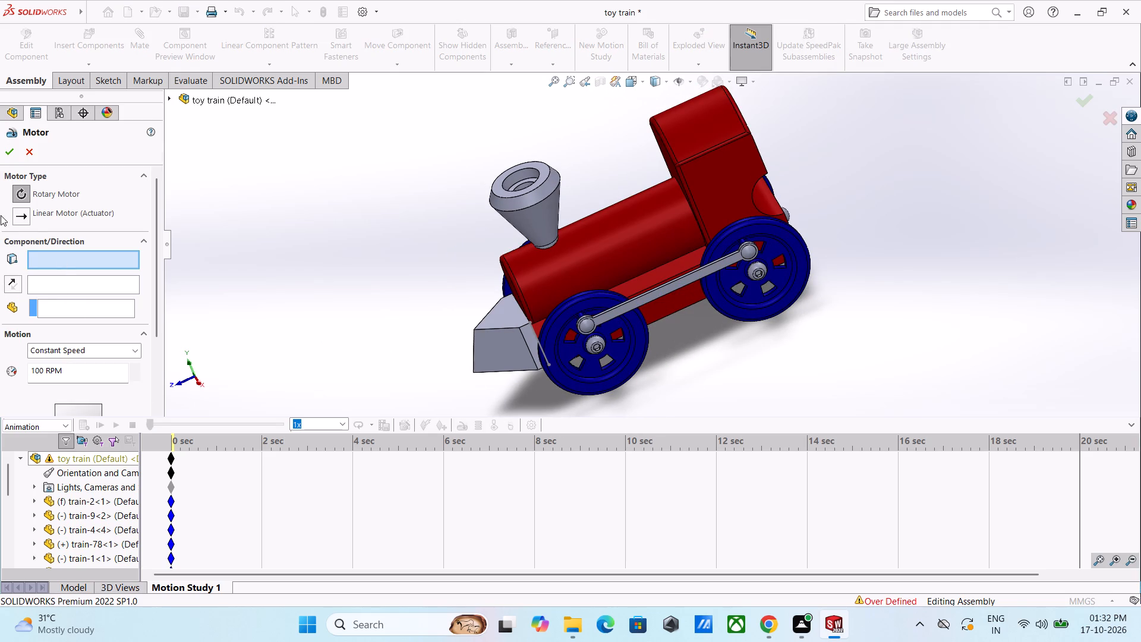
{"action": "left_click", "coordinate": [16, 213]}
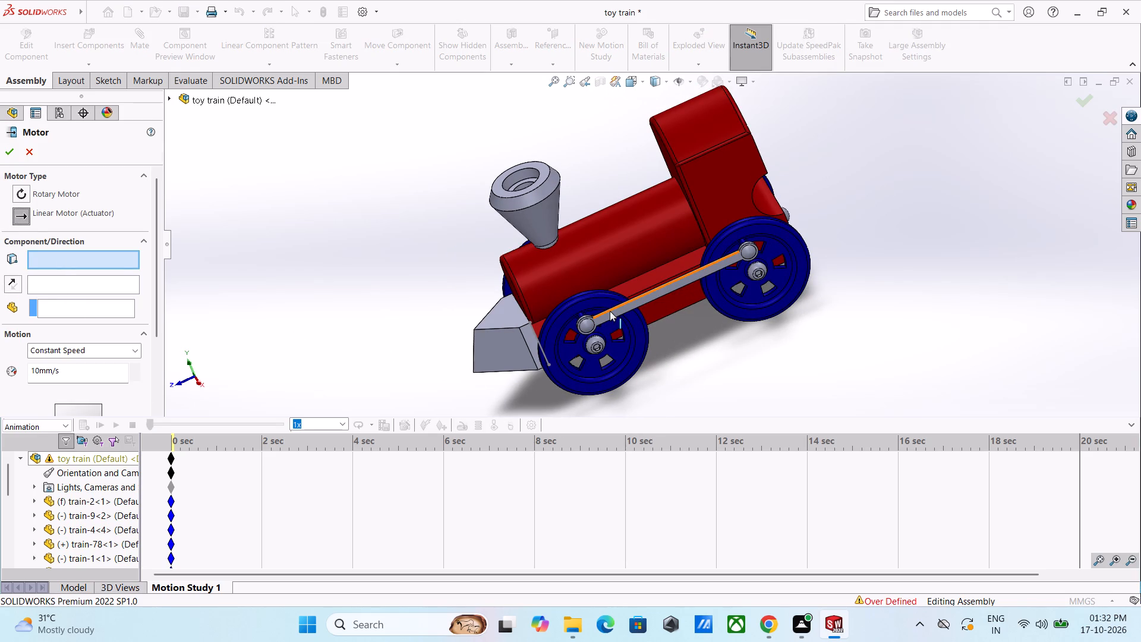
{"action": "left_click_drag", "start_coordinate": [617, 311], "coordinate": [681, 339]}
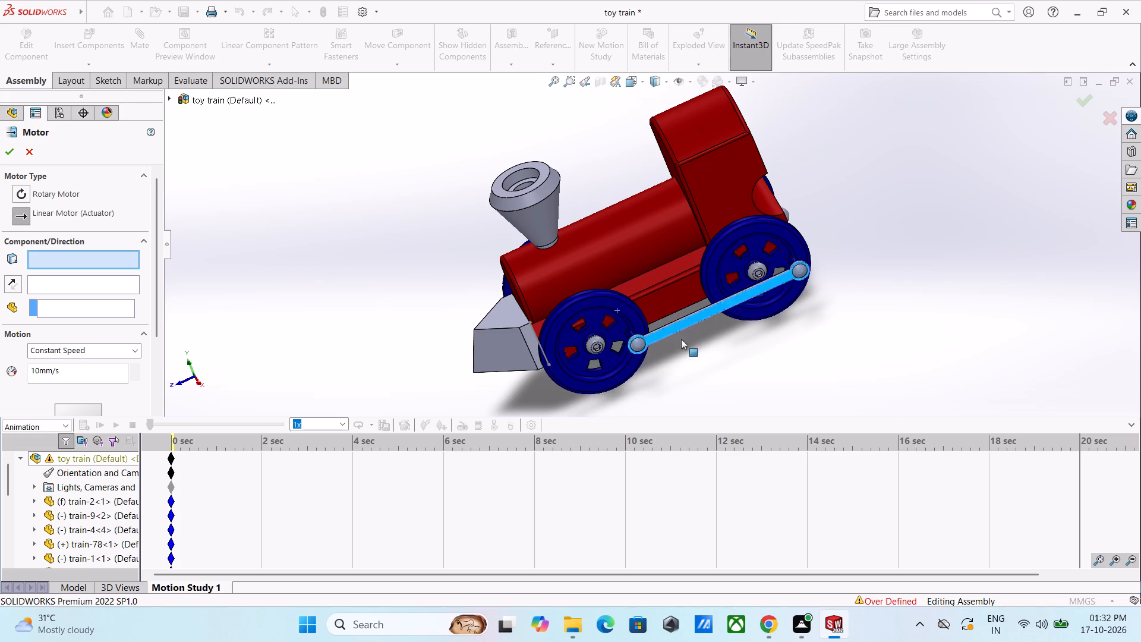
{"action": "left_click_drag", "start_coordinate": [681, 339], "coordinate": [548, 353]}
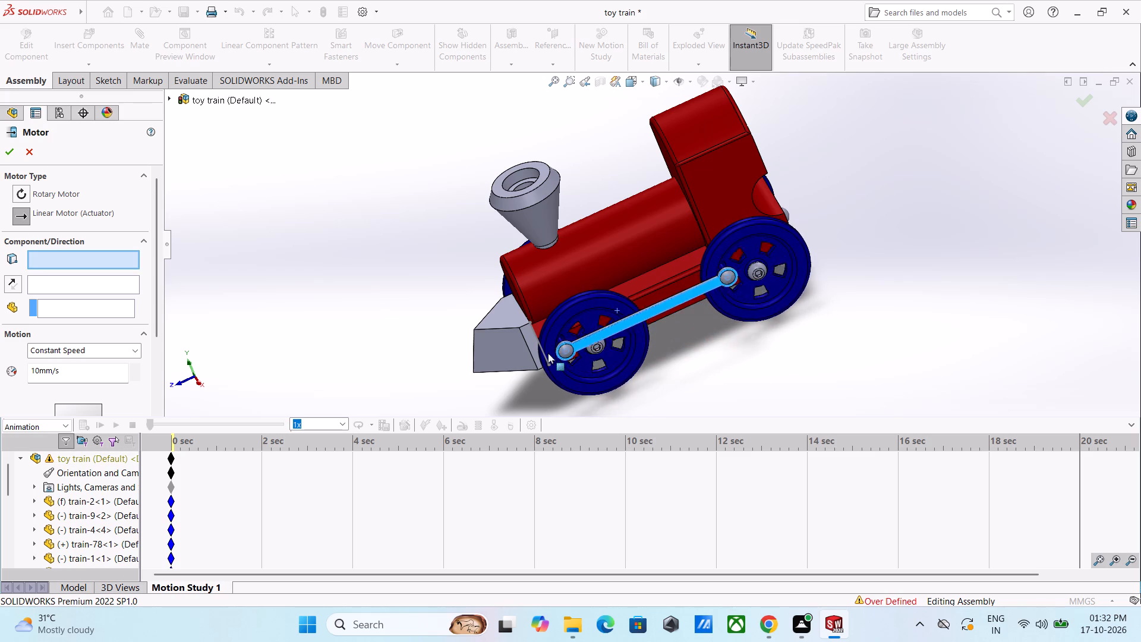
{"action": "left_click_drag", "start_coordinate": [548, 353], "coordinate": [707, 337]}
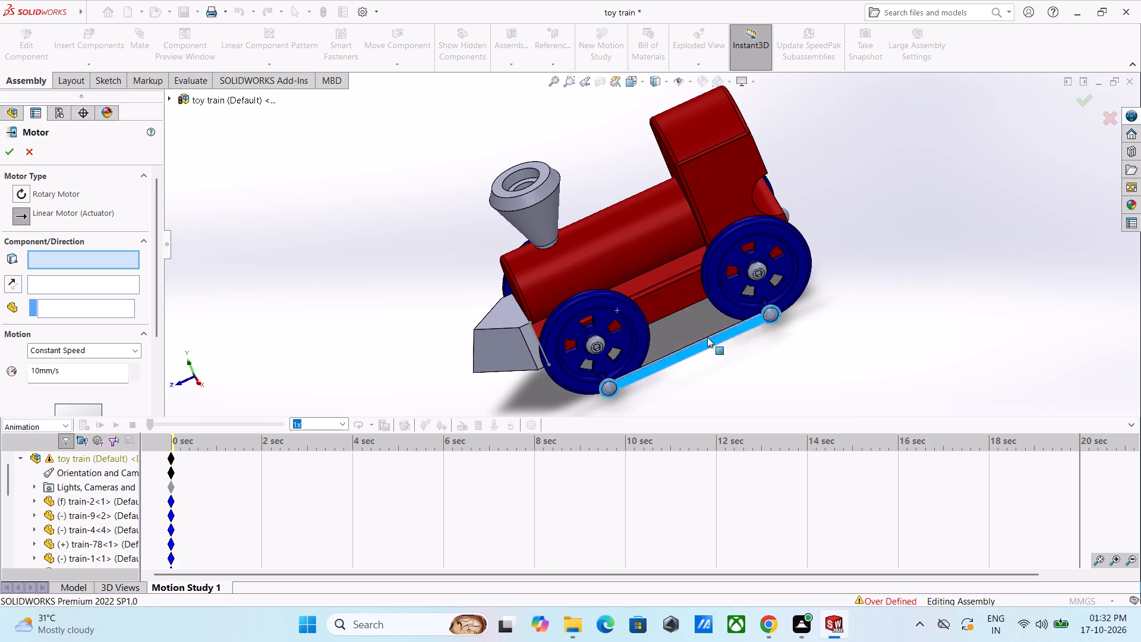
{"action": "left_click_drag", "start_coordinate": [707, 337], "coordinate": [661, 334]}
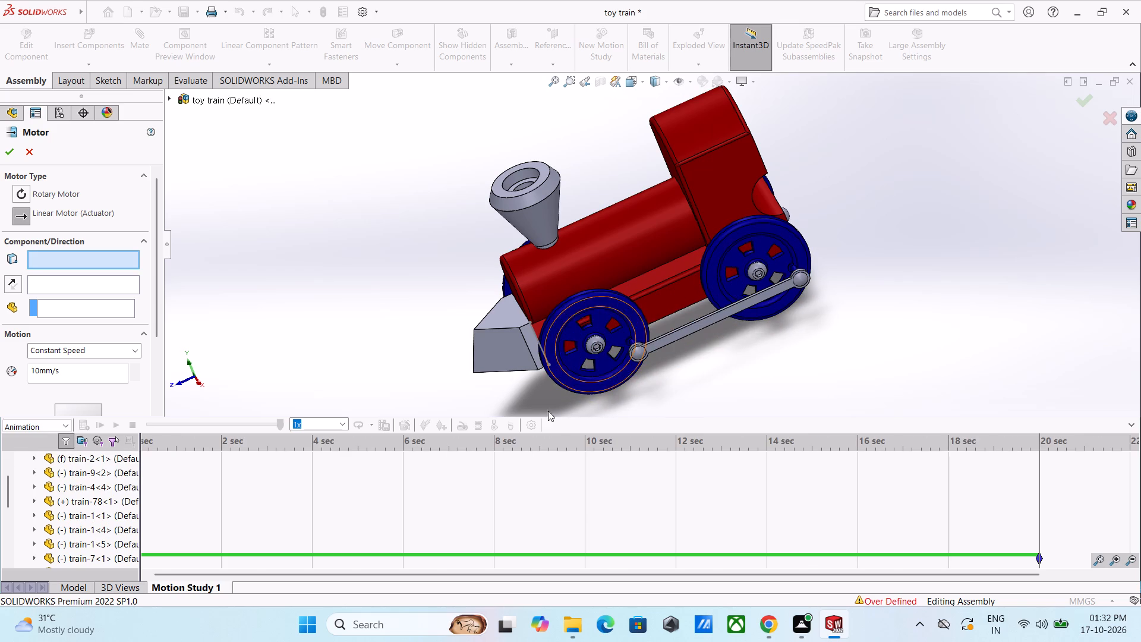
Activate the motor's component selection and shift the connecting rod by its front wheel joint, viewed from the train's opposite side.
{"action": "left_click", "coordinate": [57, 266]}
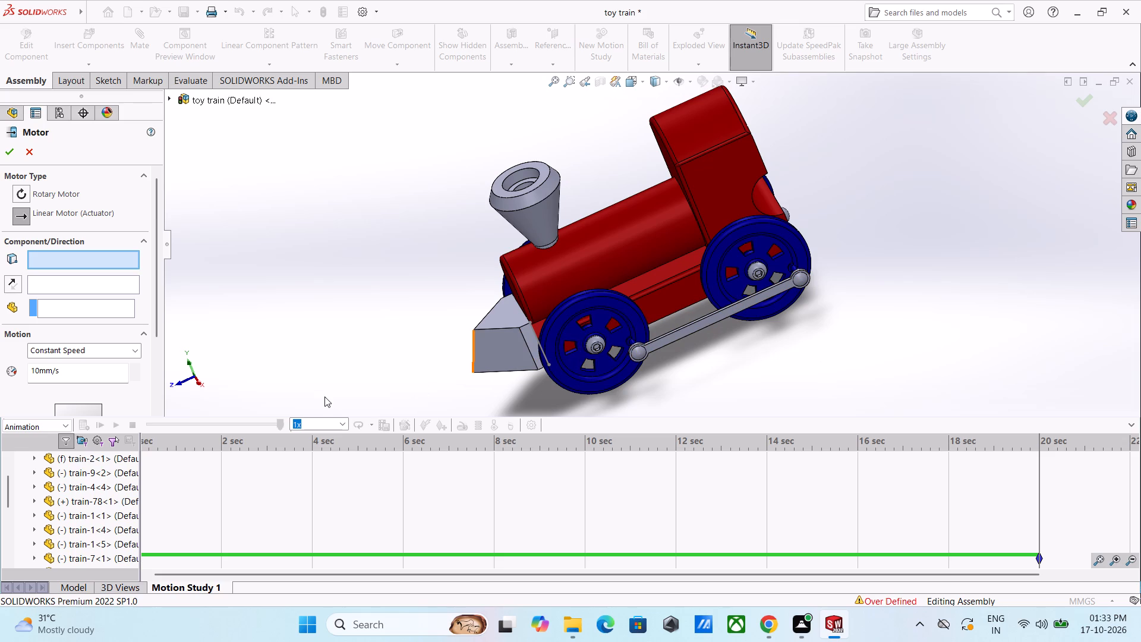
{"action": "middle_click_drag", "start_coordinate": [324, 396], "coordinate": [404, 393]}
{"action": "middle_click_drag", "start_coordinate": [376, 282], "coordinate": [458, 341]}
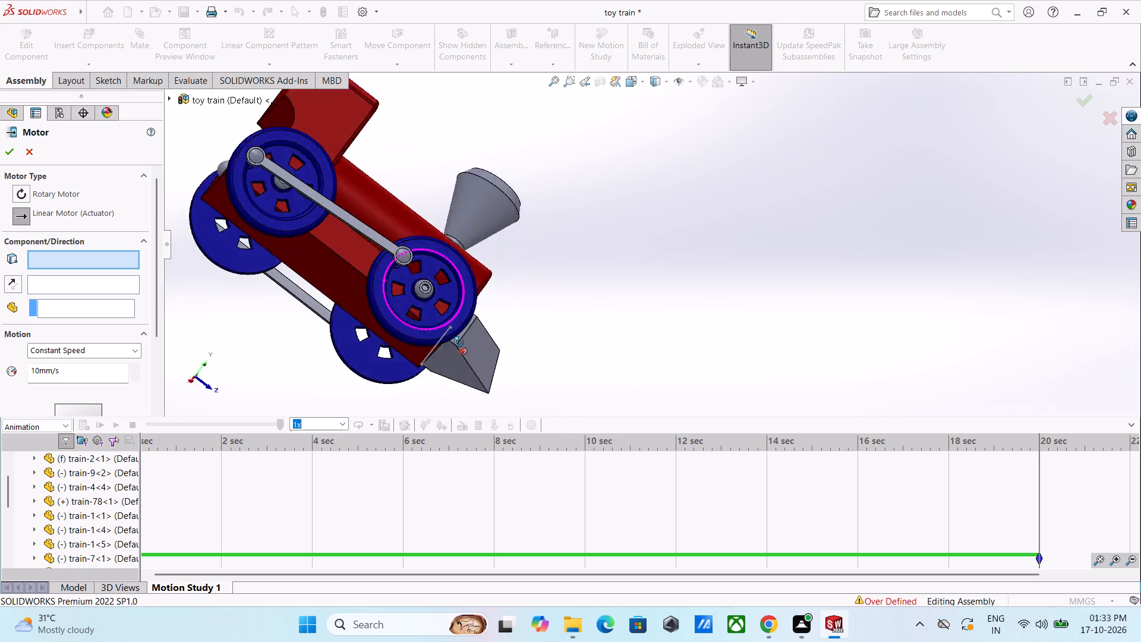
{"action": "middle_click_drag", "start_coordinate": [458, 341], "coordinate": [462, 379]}
{"action": "scroll", "coordinate": [396, 339], "scroll_direction": "down", "scroll_amount": 2}
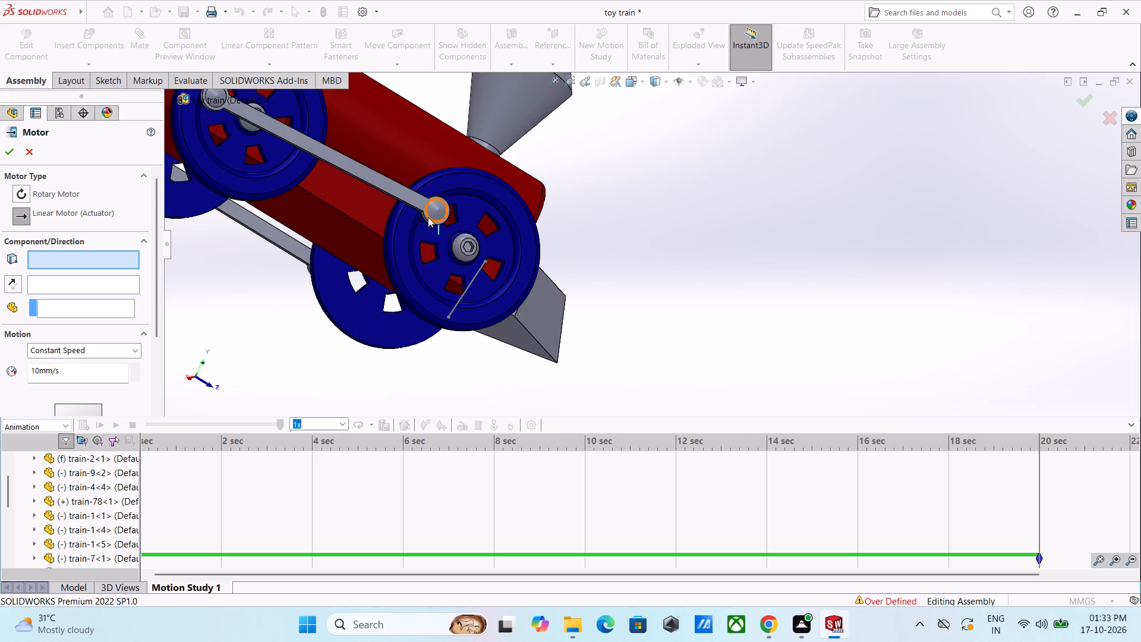
{"action": "left_click_drag", "start_coordinate": [428, 217], "coordinate": [440, 215]}
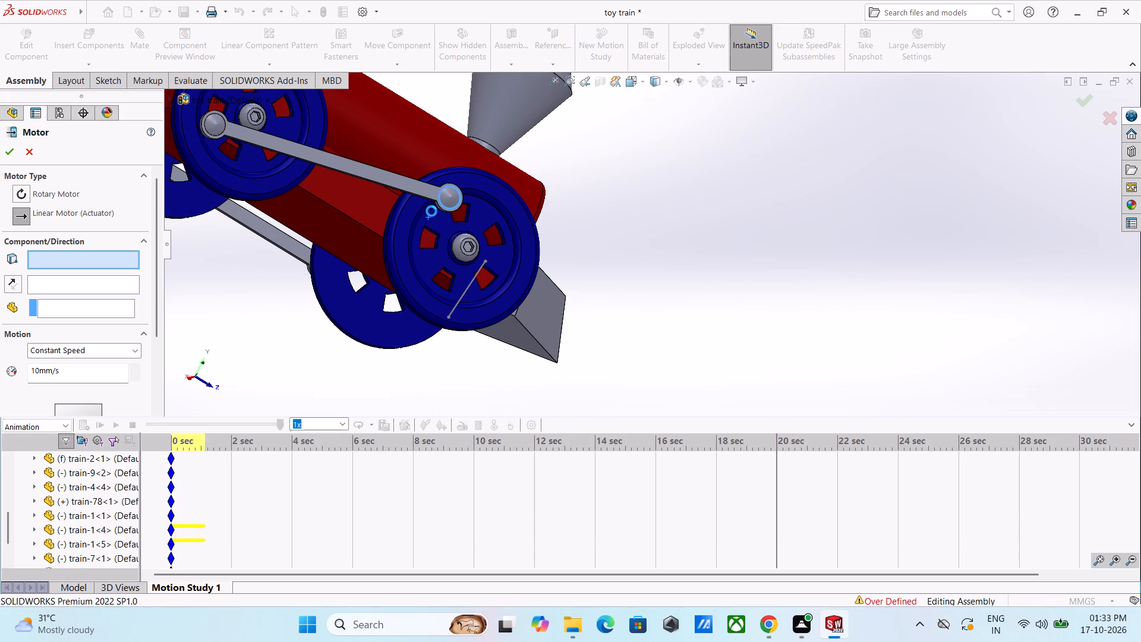
{"action": "middle_click_drag", "start_coordinate": [380, 209], "coordinate": [361, 250]}
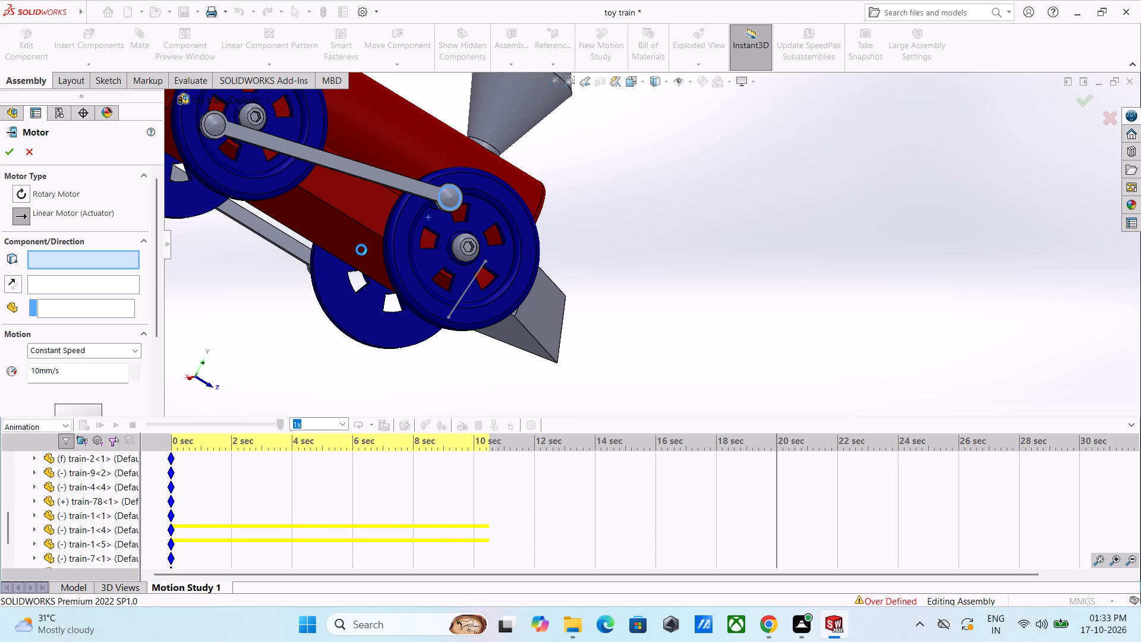
{"action": "middle_click_drag", "start_coordinate": [361, 250], "coordinate": [360, 250]}
{"action": "left_click", "coordinate": [597, 185]}
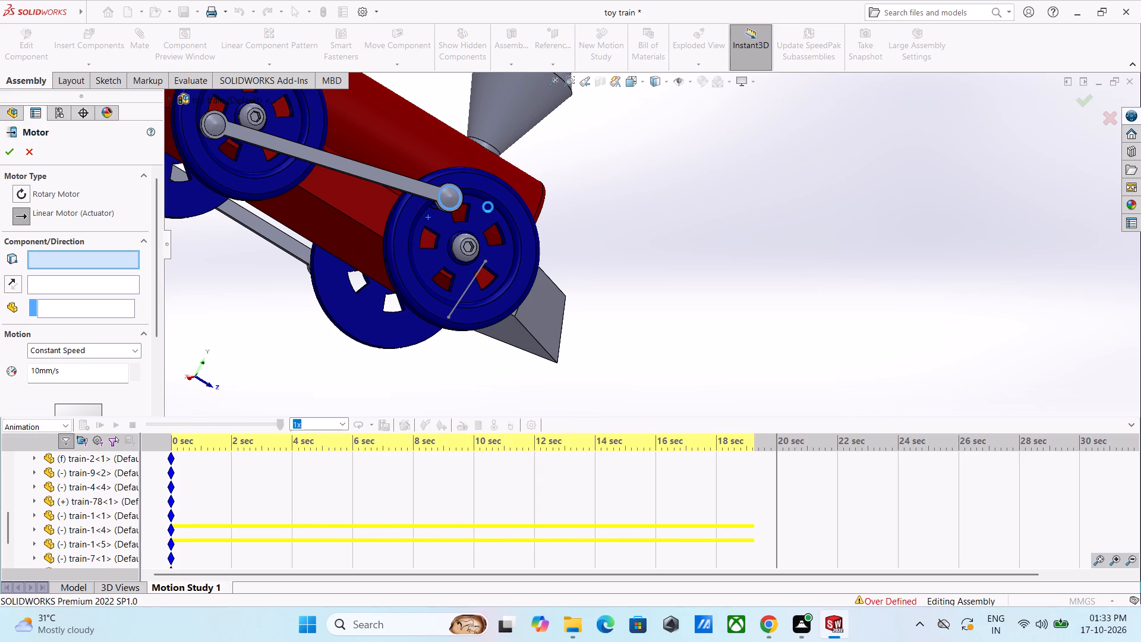
Examine the motion study's component tree and mates for the train's wheels and connecting rods.
{"action": "scroll", "coordinate": [133, 480], "scroll_direction": "down", "scroll_amount": 10}
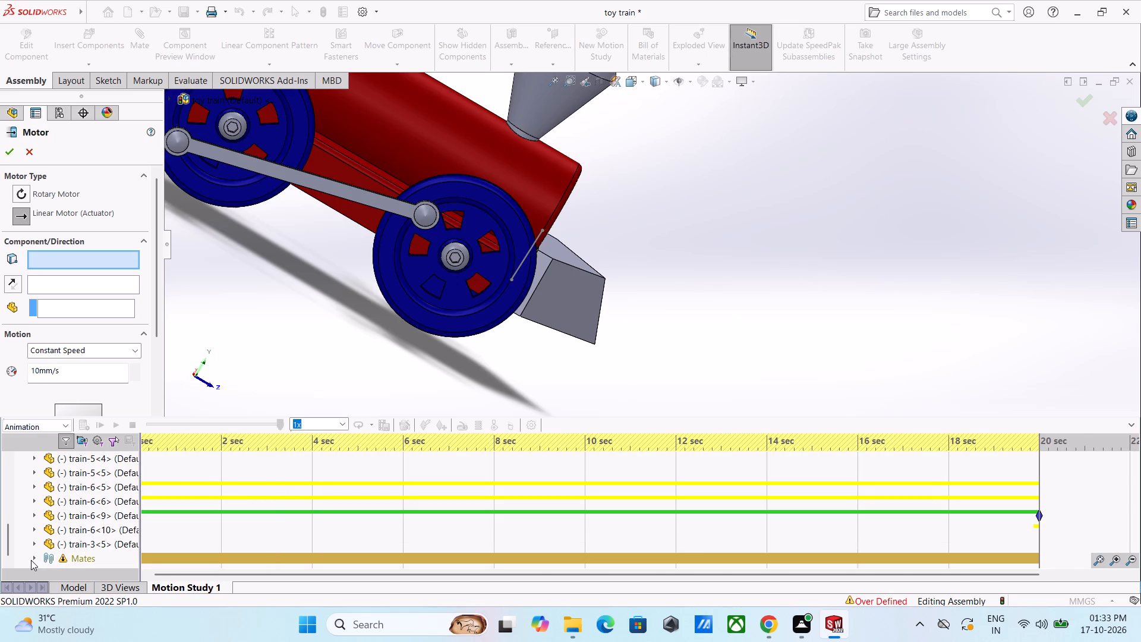
{"action": "scroll", "coordinate": [100, 474], "scroll_direction": "up", "scroll_amount": 9}
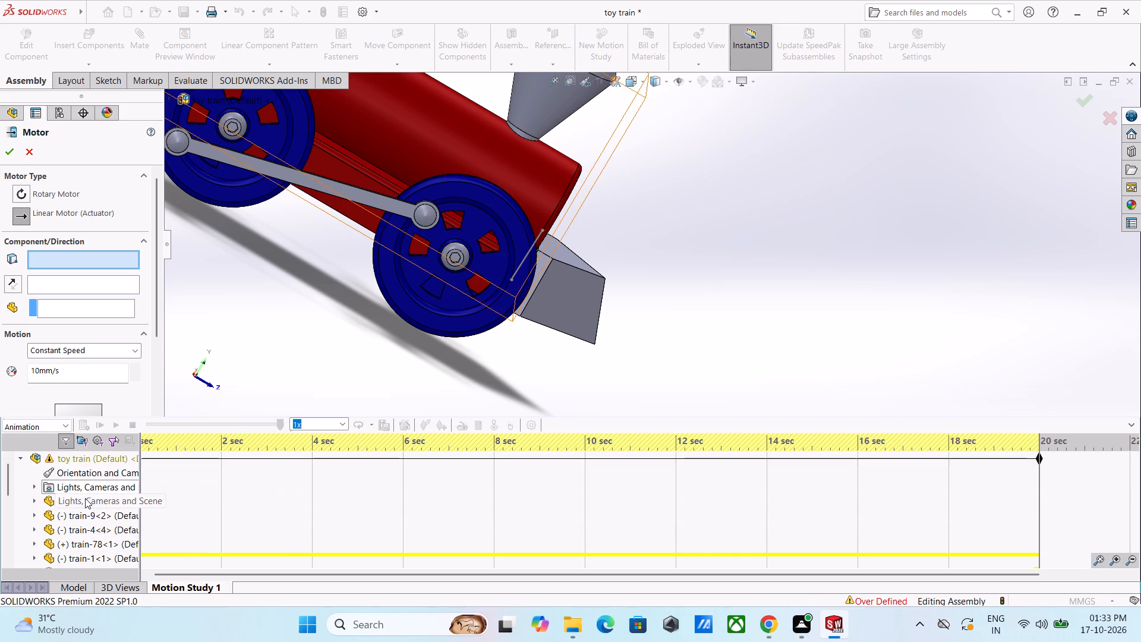
{"action": "scroll", "coordinate": [672, 211], "scroll_direction": "down", "scroll_amount": 3}
{"action": "middle_click_drag", "start_coordinate": [636, 228], "coordinate": [598, 254]}
{"action": "scroll", "coordinate": [636, 228], "scroll_direction": "up", "scroll_amount": 5}
{"action": "middle_click_drag", "start_coordinate": [583, 239], "coordinate": [514, 282]}
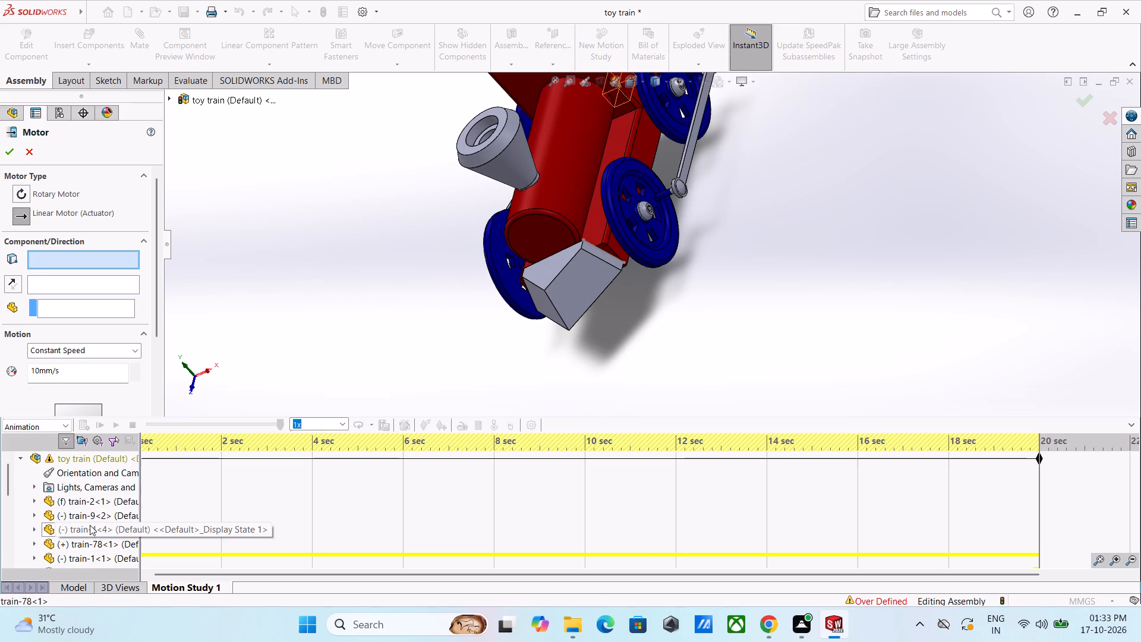
{"action": "scroll", "coordinate": [86, 515], "scroll_direction": "down", "scroll_amount": 4}
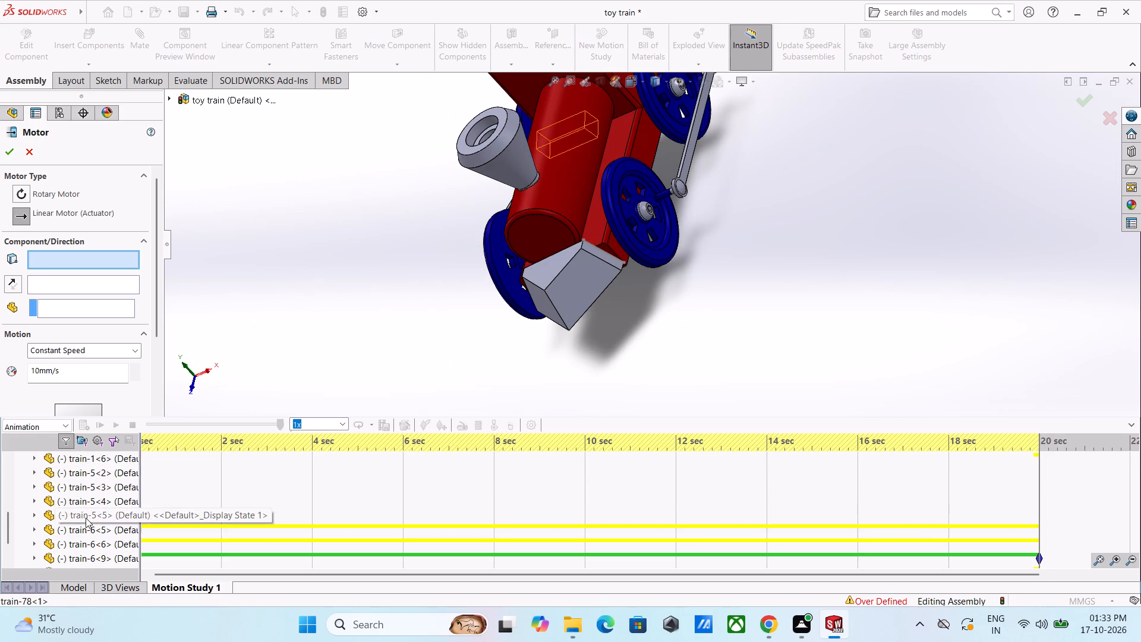
{"action": "scroll", "coordinate": [86, 520], "scroll_direction": "down", "scroll_amount": 10}
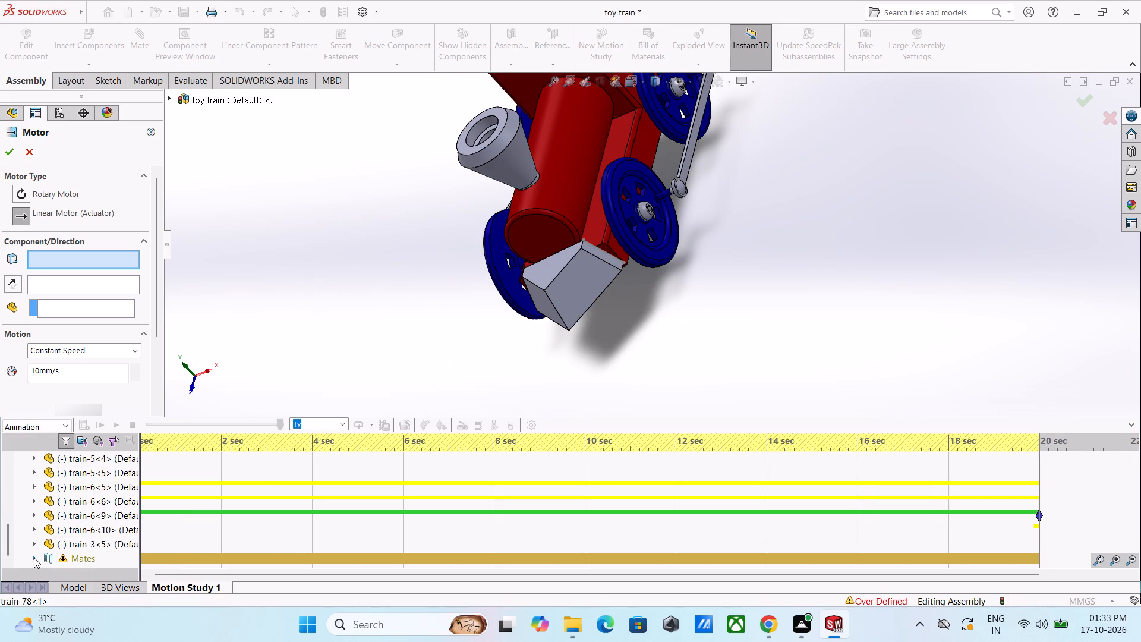
{"action": "left_click", "coordinate": [34, 558]}
{"action": "scroll", "coordinate": [125, 538], "scroll_direction": "down", "scroll_amount": 18}
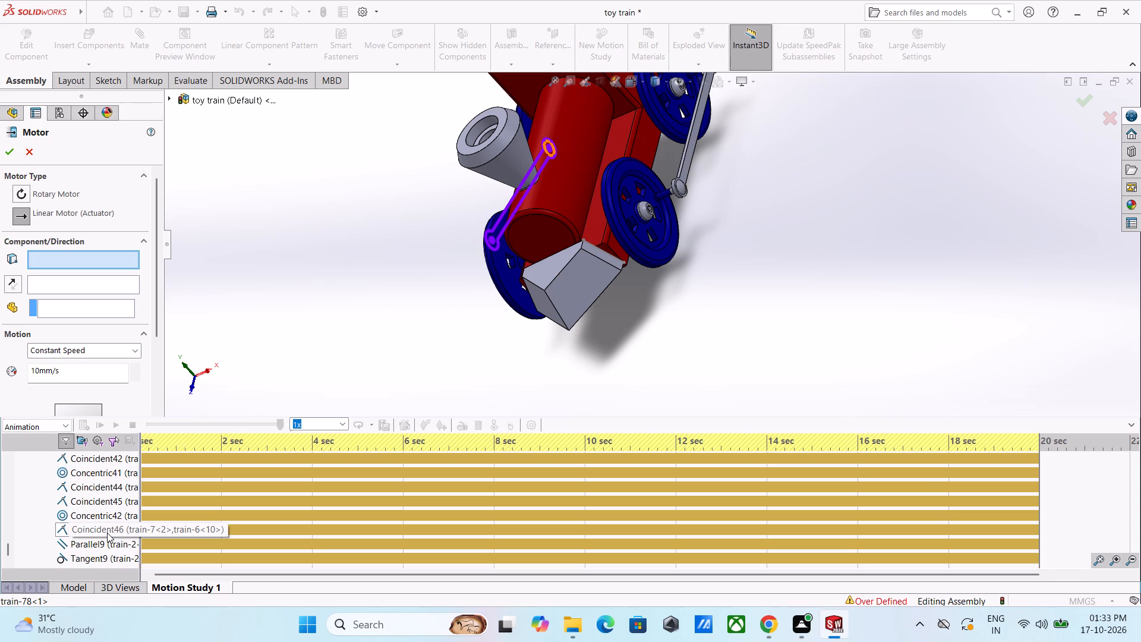
{"action": "scroll", "coordinate": [107, 533], "scroll_direction": "down", "scroll_amount": 4}
{"action": "scroll", "coordinate": [103, 515], "scroll_direction": "up", "scroll_amount": 12}
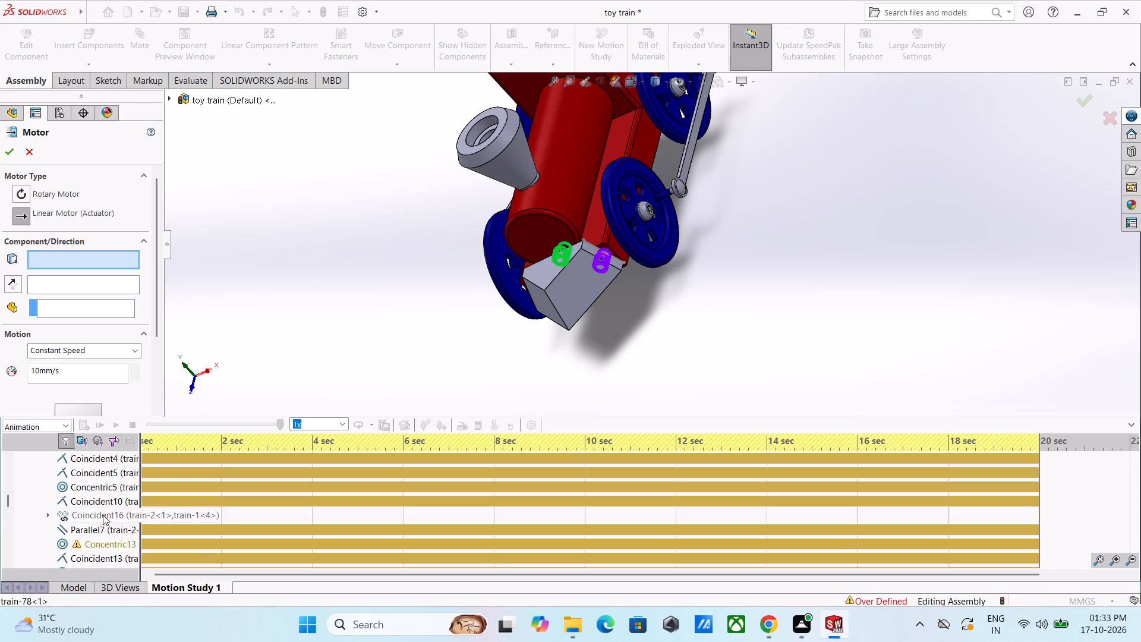
{"action": "scroll", "coordinate": [103, 515], "scroll_direction": "up", "scroll_amount": 11}
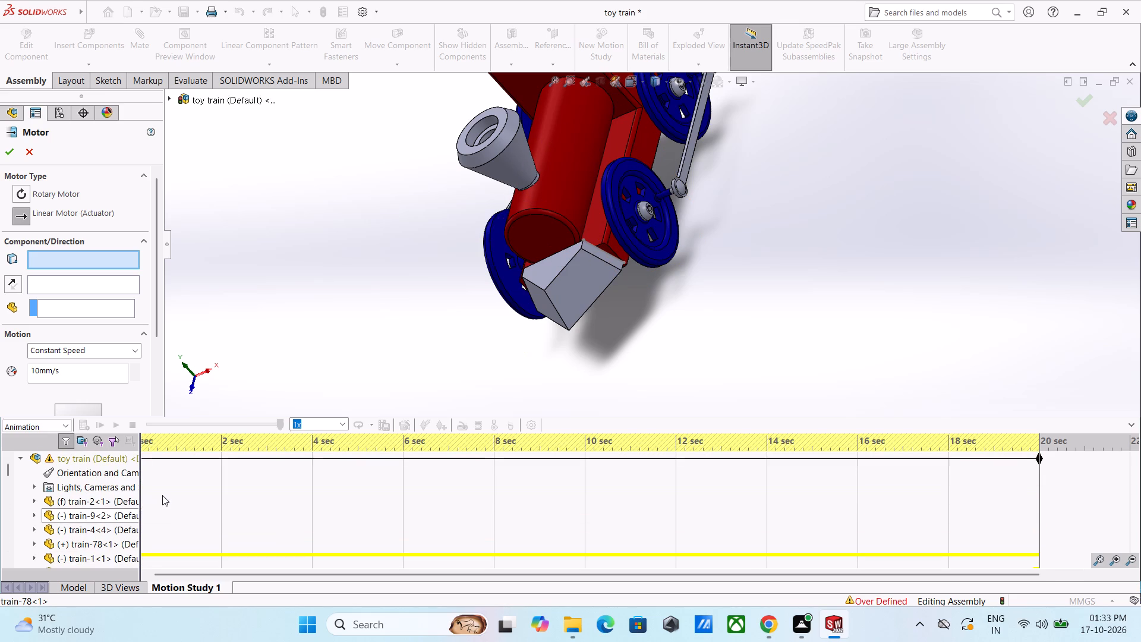
Swing the connecting rod around its front and rear wheels on the train's opposite side, leaving it lowered toward the wheels' underside.
{"action": "left_click", "coordinate": [109, 459]}
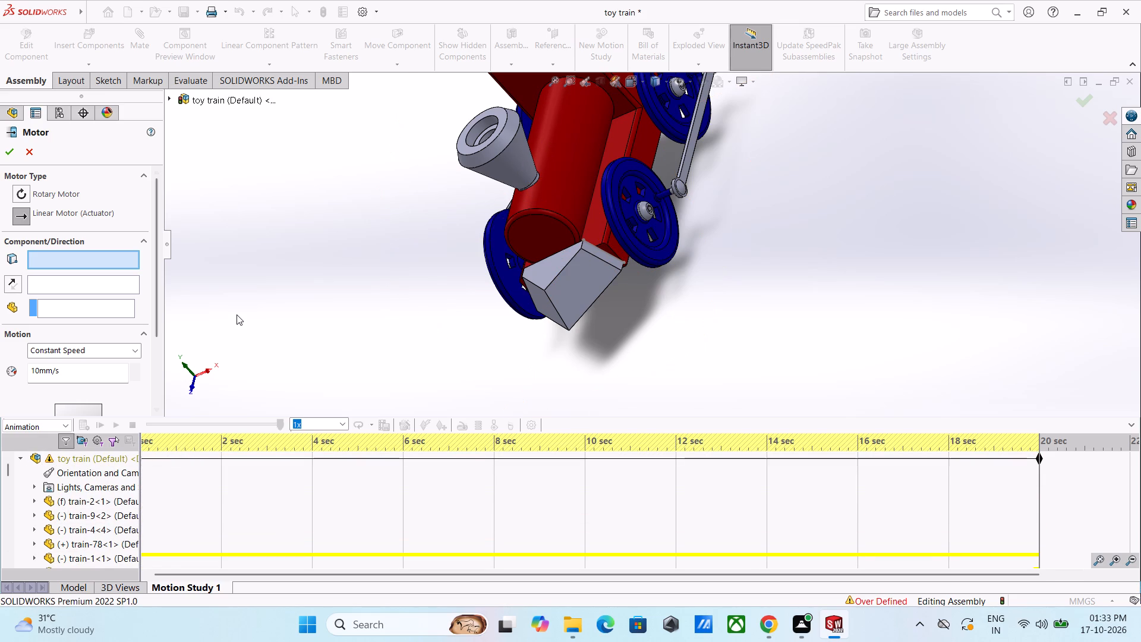
{"action": "left_click", "coordinate": [237, 314]}
{"action": "middle_click_drag", "start_coordinate": [463, 275], "coordinate": [573, 272]}
{"action": "scroll", "coordinate": [538, 260], "scroll_direction": "up", "scroll_amount": 1}
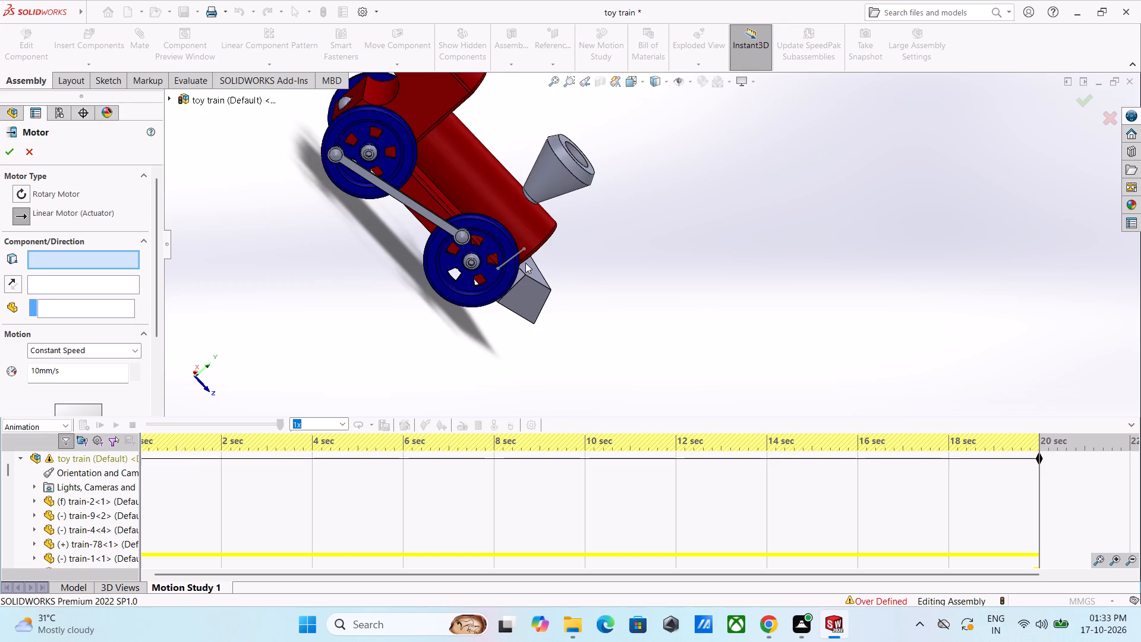
{"action": "scroll", "coordinate": [518, 266], "scroll_direction": "down", "scroll_amount": 3}
{"action": "left_click", "coordinate": [395, 173]}
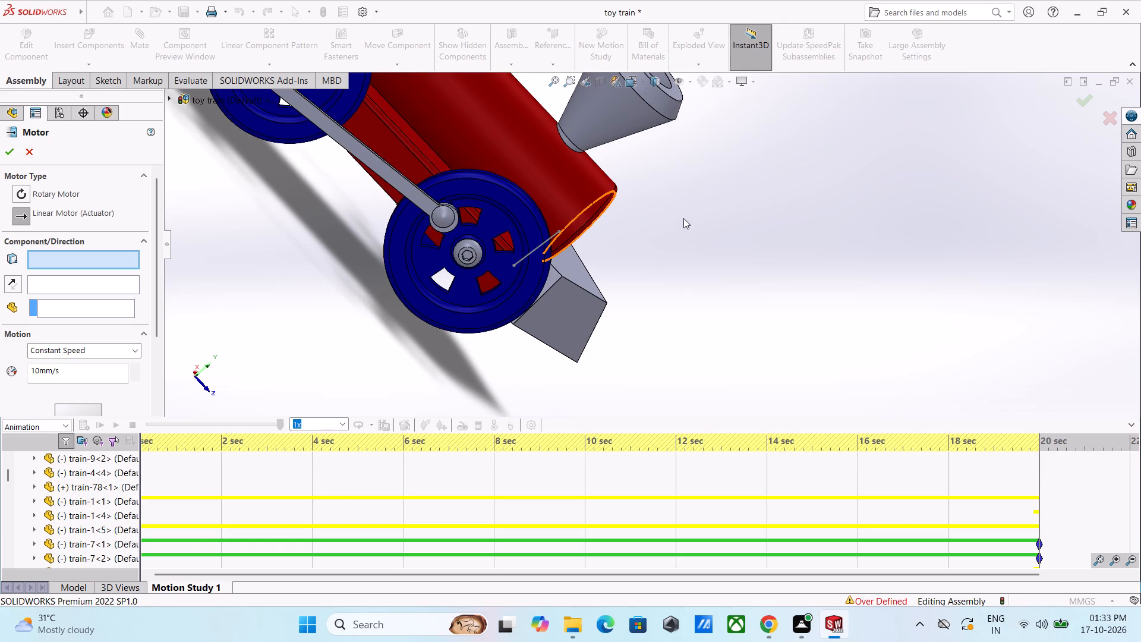
{"action": "scroll", "coordinate": [683, 229], "scroll_direction": "up", "scroll_amount": 3}
{"action": "left_click_drag", "start_coordinate": [409, 135], "coordinate": [594, 243]}
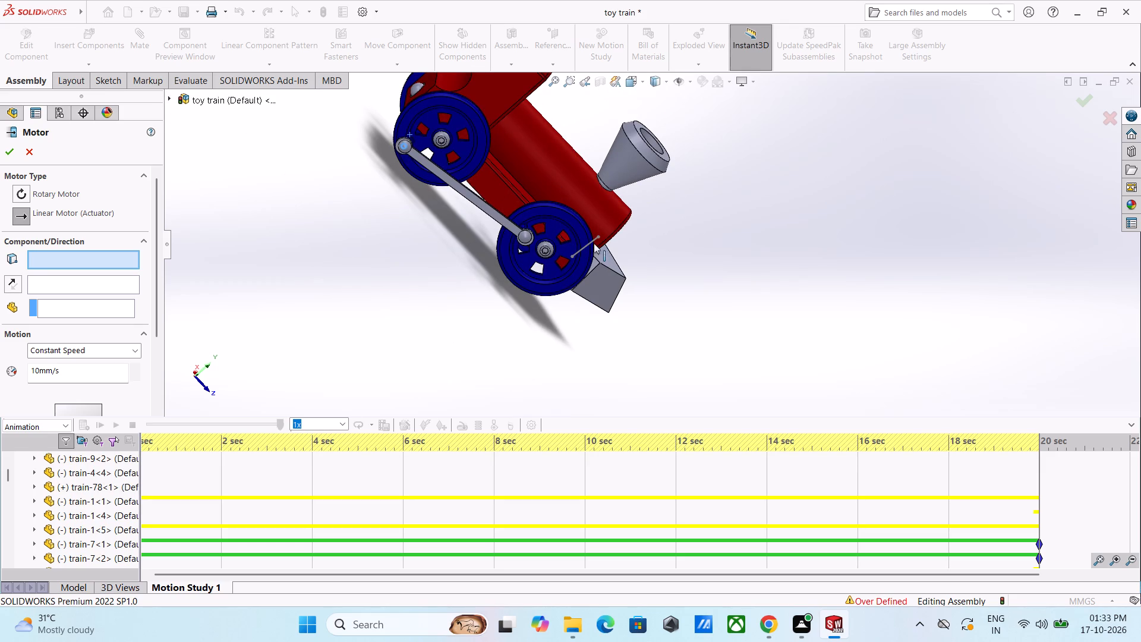
{"action": "left_click_drag", "start_coordinate": [594, 243], "coordinate": [584, 235]}
{"action": "left_click_drag", "start_coordinate": [503, 218], "coordinate": [478, 262]}
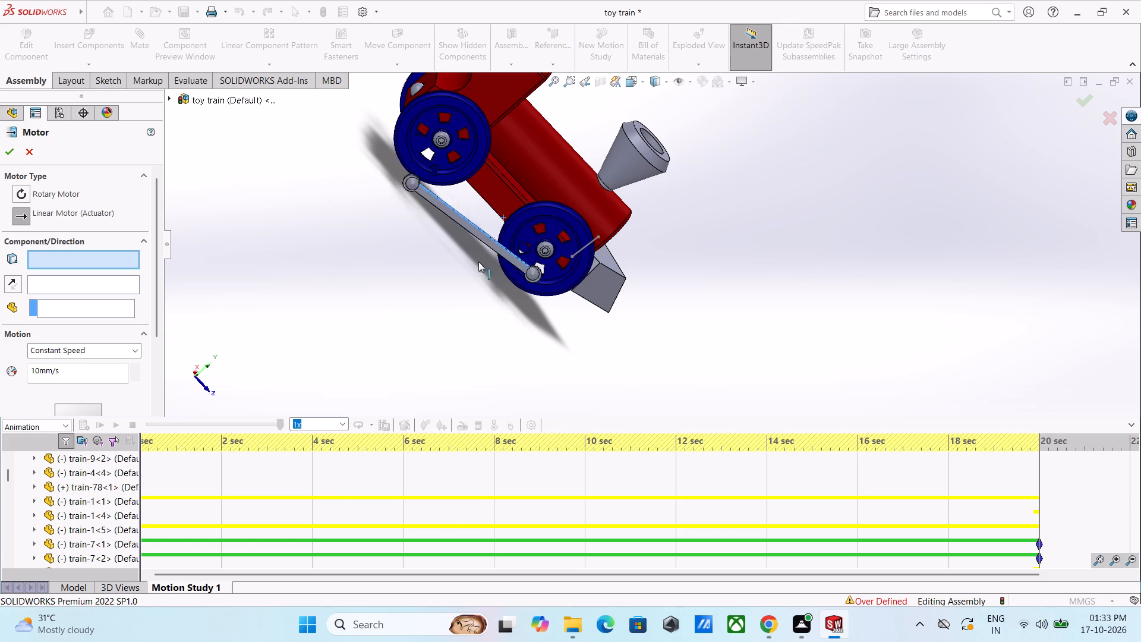
{"action": "left_click_drag", "start_coordinate": [478, 262], "coordinate": [517, 247]}
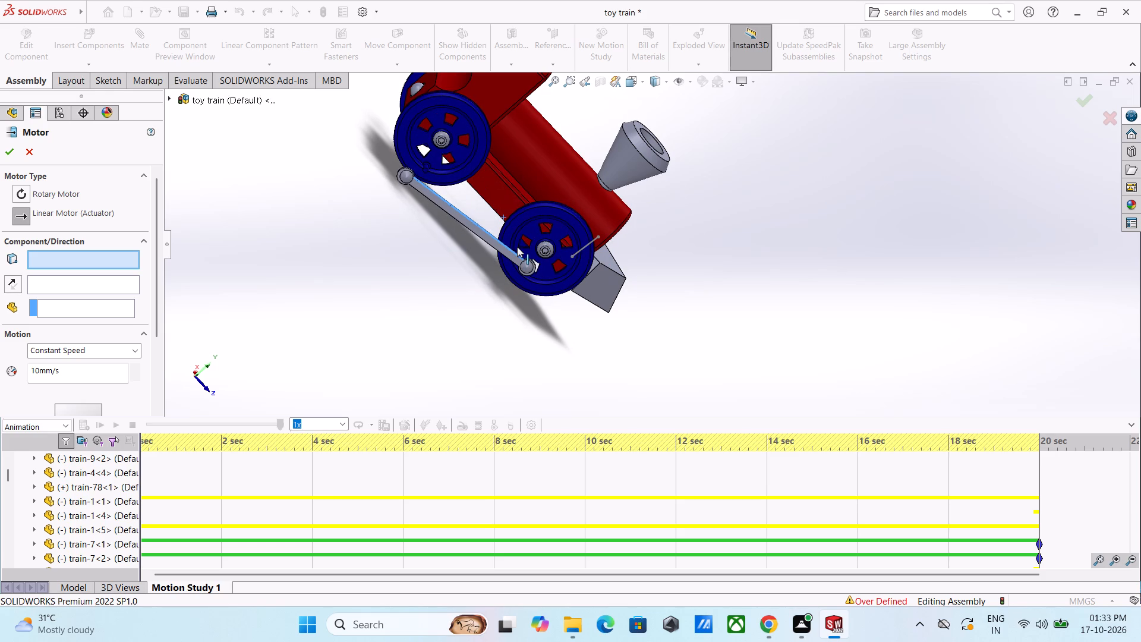
{"action": "left_click_drag", "start_coordinate": [517, 247], "coordinate": [514, 240]}
Examine the lowered connecting rod against its wheels from several angles, and leave the linear motor setup without applying it.
{"action": "scroll", "coordinate": [592, 222], "scroll_direction": "down", "scroll_amount": 4}
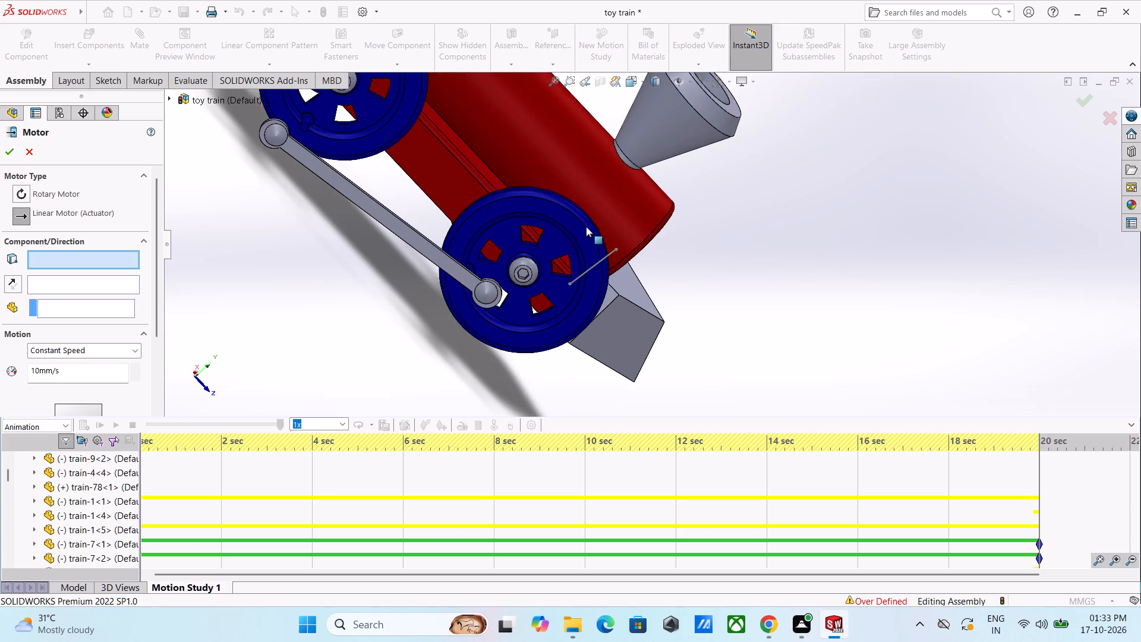
{"action": "scroll", "coordinate": [516, 242], "scroll_direction": "up", "scroll_amount": 3}
{"action": "scroll", "coordinate": [467, 216], "scroll_direction": "down", "scroll_amount": 4}
{"action": "scroll", "coordinate": [465, 212], "scroll_direction": "up", "scroll_amount": 6}
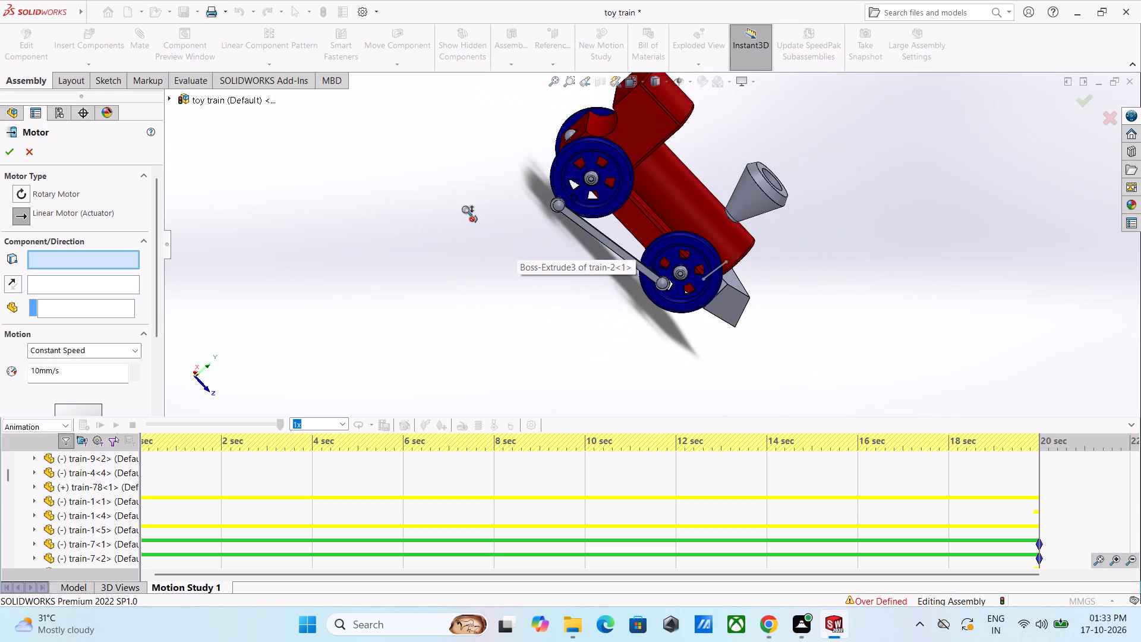
{"action": "scroll", "coordinate": [790, 230], "scroll_direction": "down", "scroll_amount": 7}
{"action": "scroll", "coordinate": [701, 244], "scroll_direction": "up", "scroll_amount": 5}
{"action": "middle_click_drag", "start_coordinate": [692, 241], "coordinate": [654, 272]}
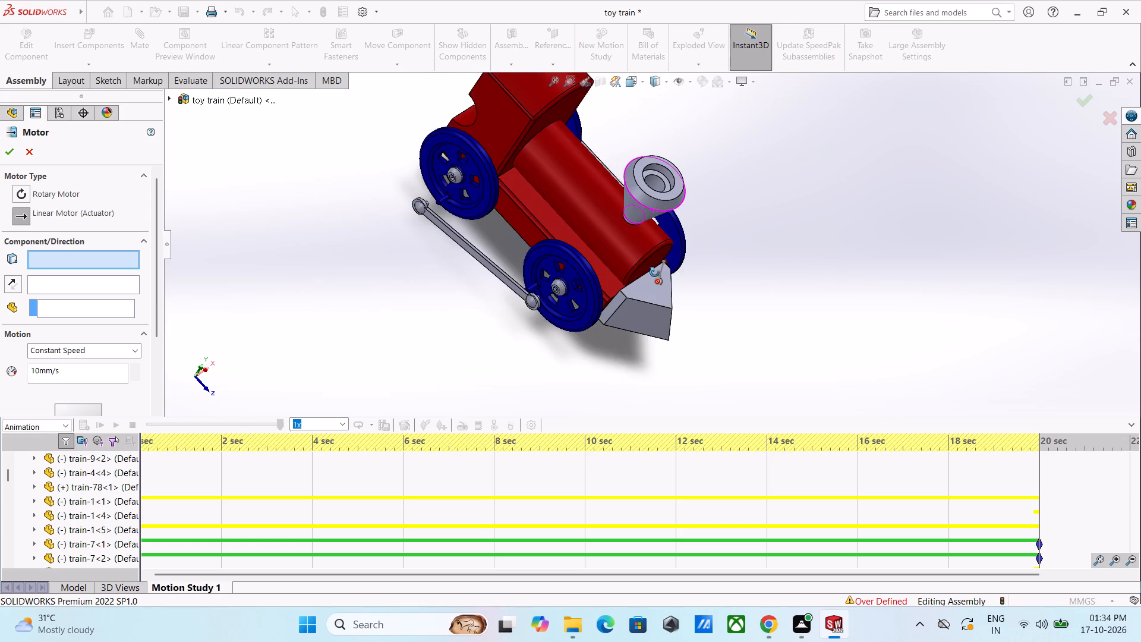
{"action": "middle_click_drag", "start_coordinate": [654, 272], "coordinate": [653, 271]}
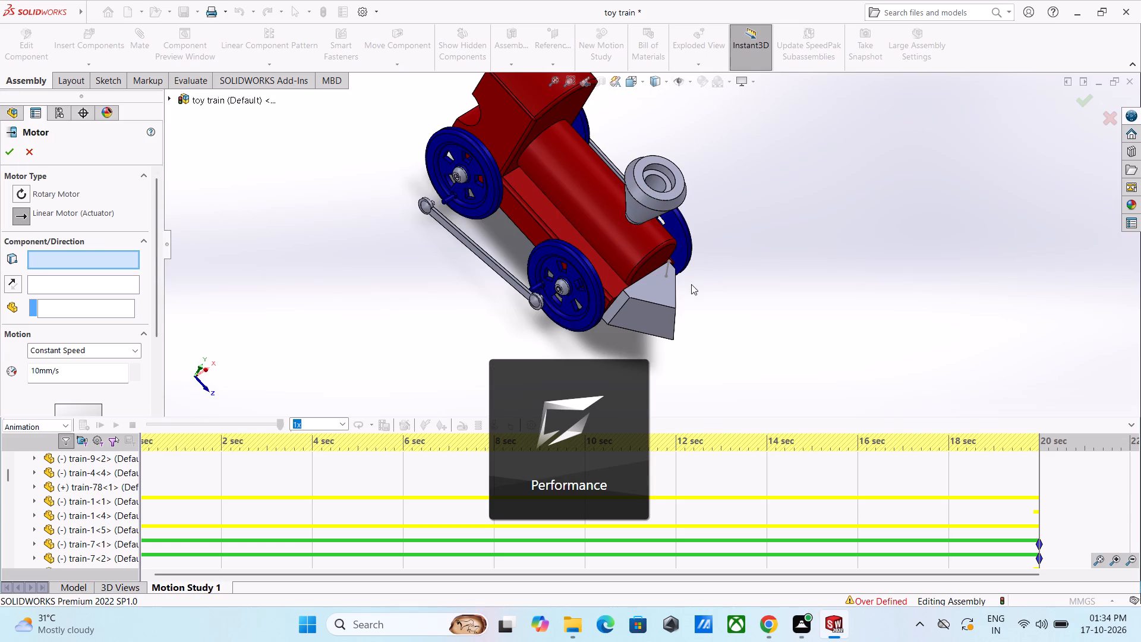
{"action": "key", "text": "Escape"}
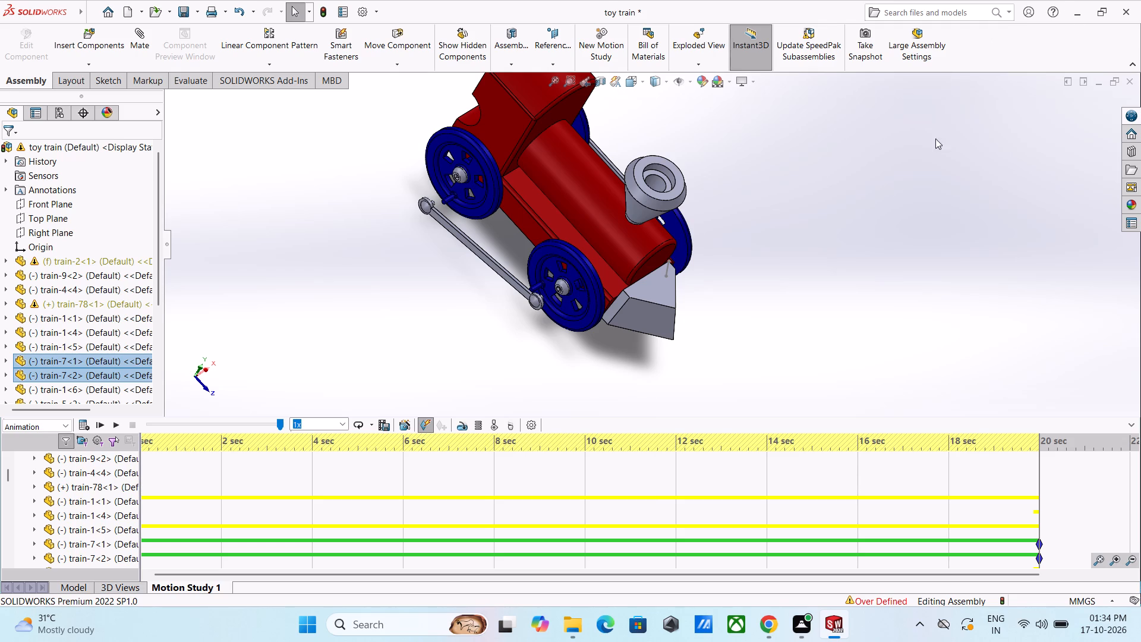
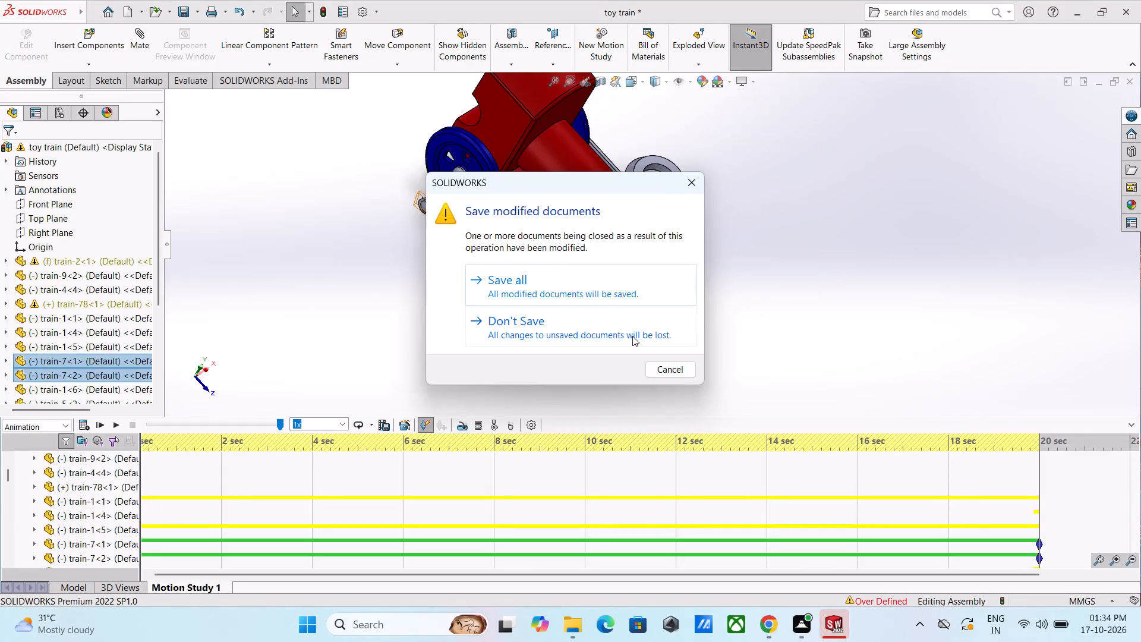
Close the toy train assembly and discard its unsaved changes.
{"action": "left_click", "coordinate": [630, 337]}
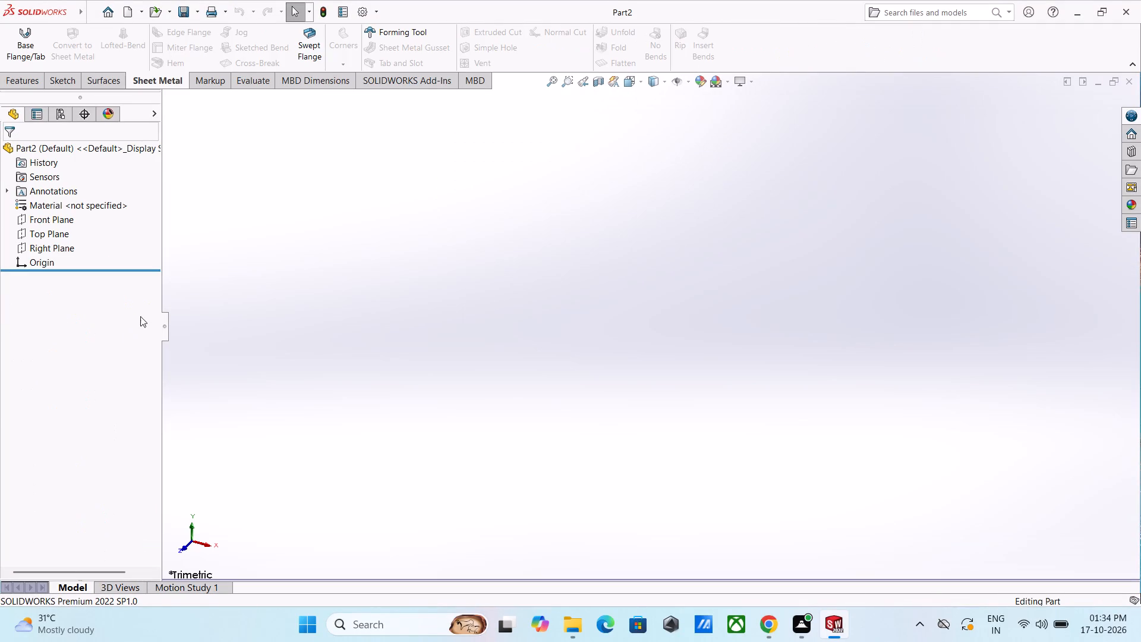
Reopen the toy train assembly from the Finial Assembly(S.W) folder.
{"action": "left_click", "coordinate": [156, 8]}
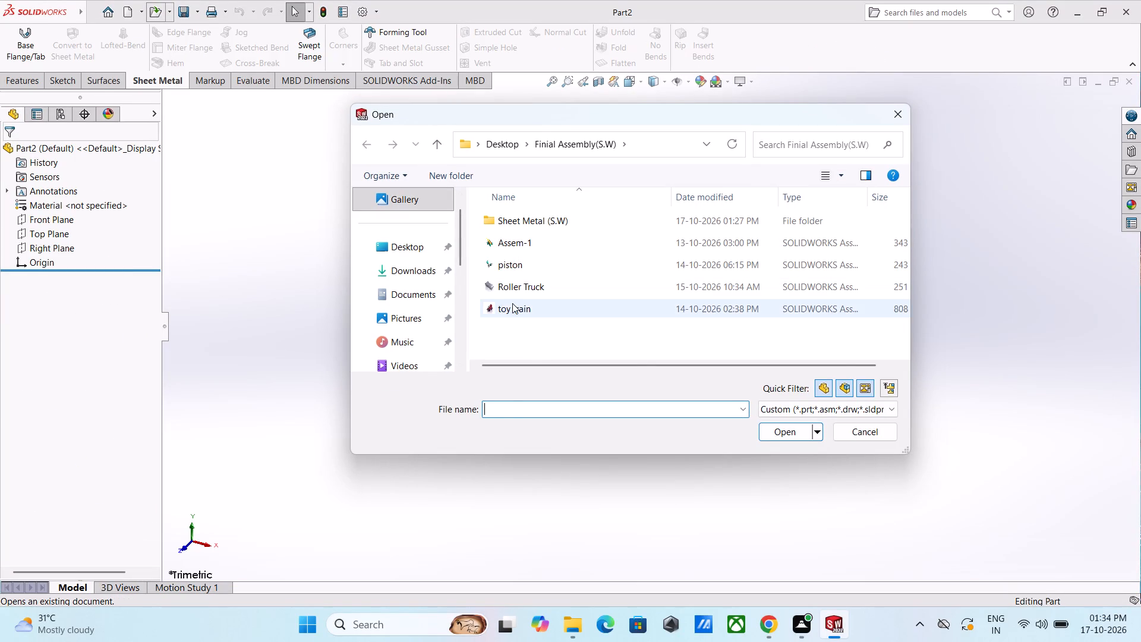
{"action": "double_click", "coordinate": [511, 305]}
{"action": "left_click", "coordinate": [593, 280]}
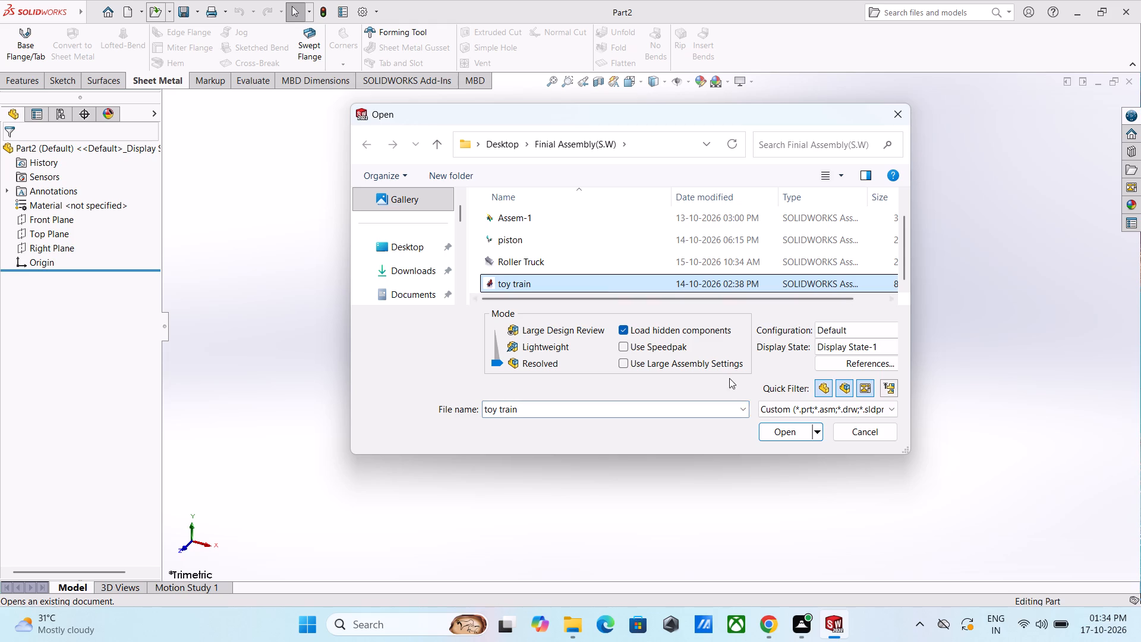
{"action": "left_click", "coordinate": [779, 431]}
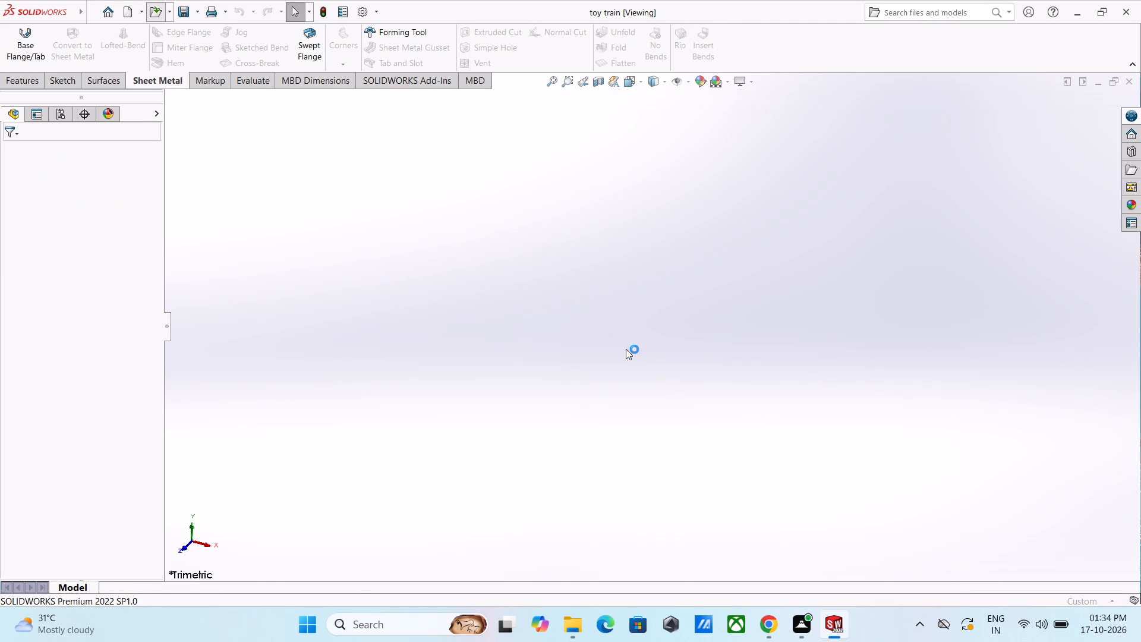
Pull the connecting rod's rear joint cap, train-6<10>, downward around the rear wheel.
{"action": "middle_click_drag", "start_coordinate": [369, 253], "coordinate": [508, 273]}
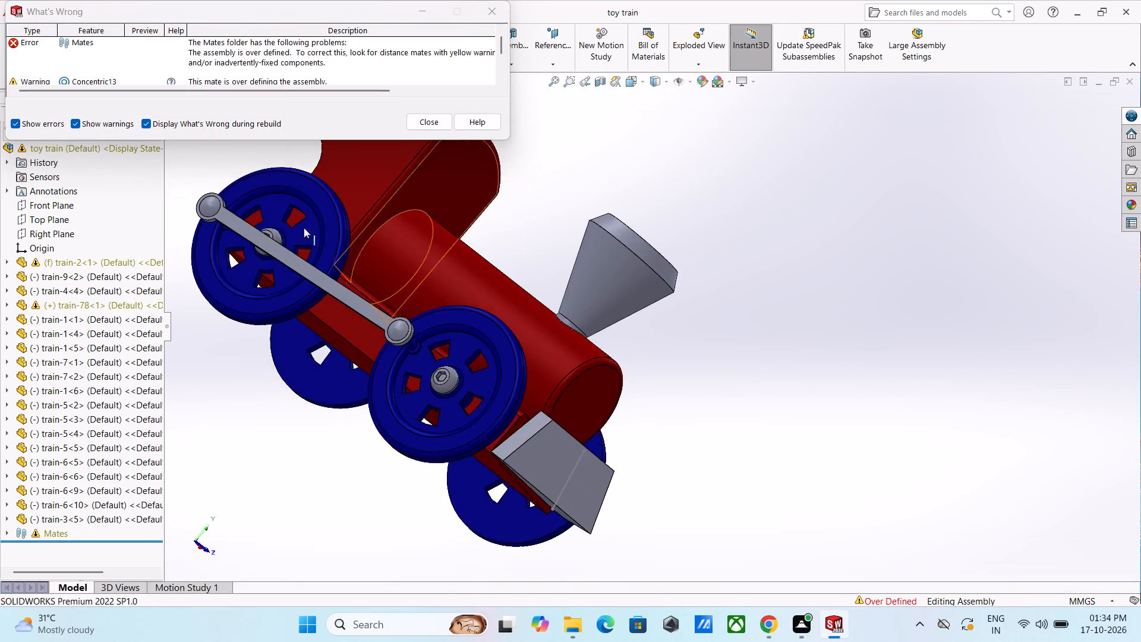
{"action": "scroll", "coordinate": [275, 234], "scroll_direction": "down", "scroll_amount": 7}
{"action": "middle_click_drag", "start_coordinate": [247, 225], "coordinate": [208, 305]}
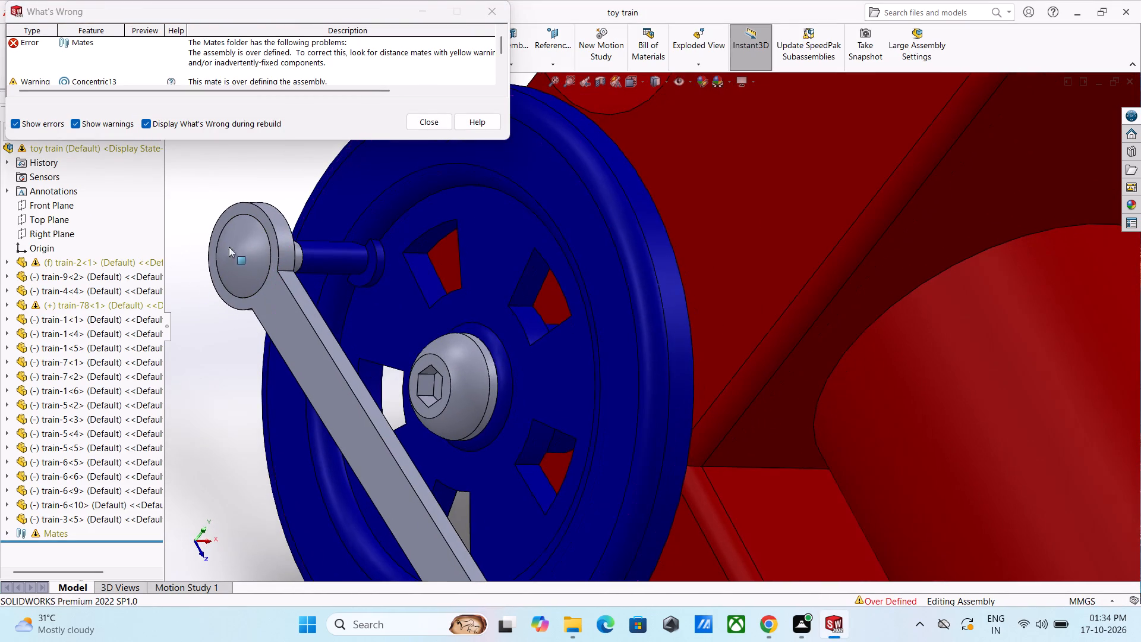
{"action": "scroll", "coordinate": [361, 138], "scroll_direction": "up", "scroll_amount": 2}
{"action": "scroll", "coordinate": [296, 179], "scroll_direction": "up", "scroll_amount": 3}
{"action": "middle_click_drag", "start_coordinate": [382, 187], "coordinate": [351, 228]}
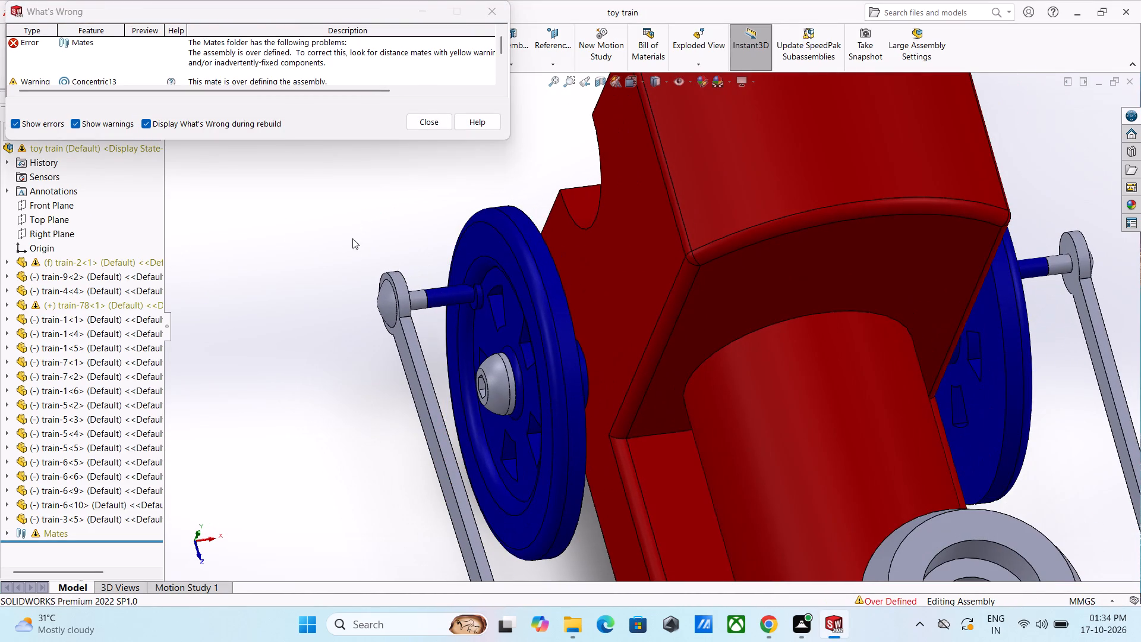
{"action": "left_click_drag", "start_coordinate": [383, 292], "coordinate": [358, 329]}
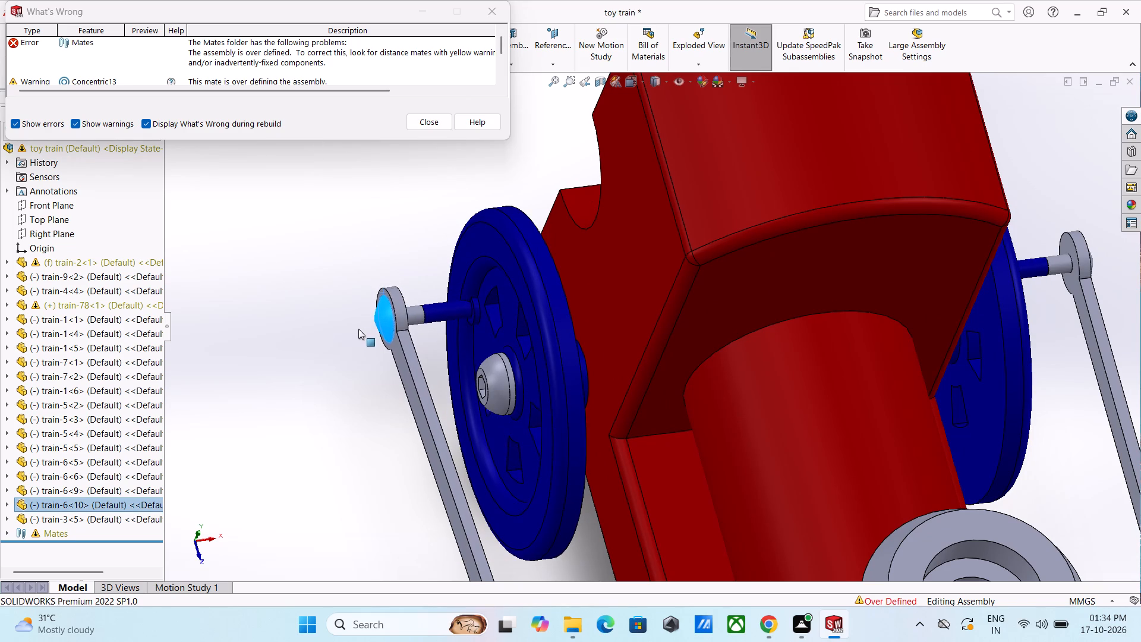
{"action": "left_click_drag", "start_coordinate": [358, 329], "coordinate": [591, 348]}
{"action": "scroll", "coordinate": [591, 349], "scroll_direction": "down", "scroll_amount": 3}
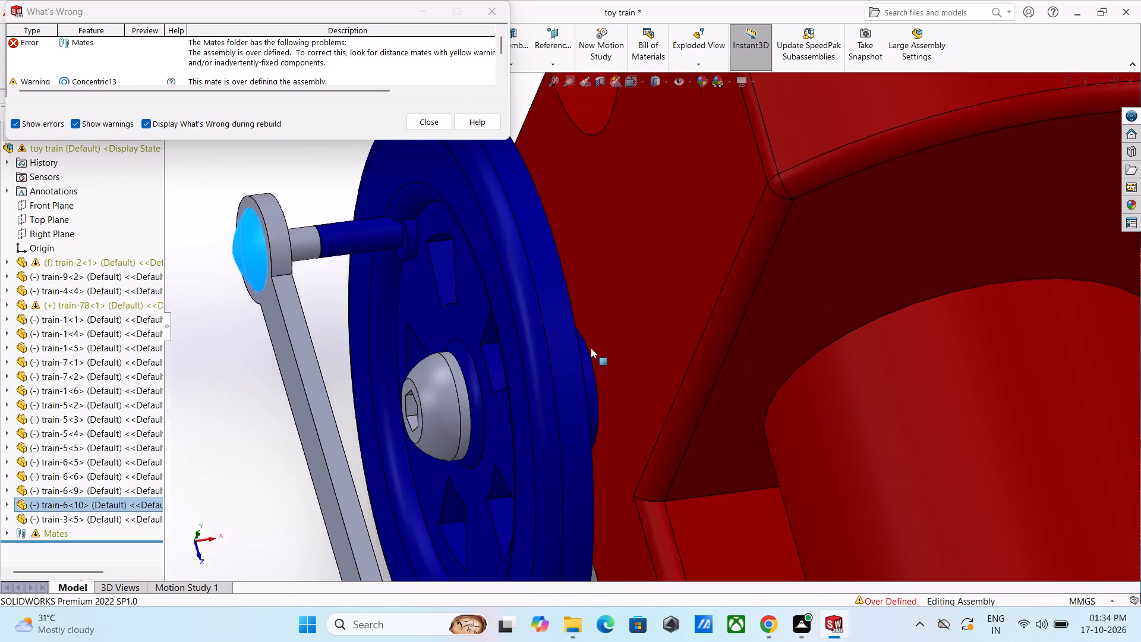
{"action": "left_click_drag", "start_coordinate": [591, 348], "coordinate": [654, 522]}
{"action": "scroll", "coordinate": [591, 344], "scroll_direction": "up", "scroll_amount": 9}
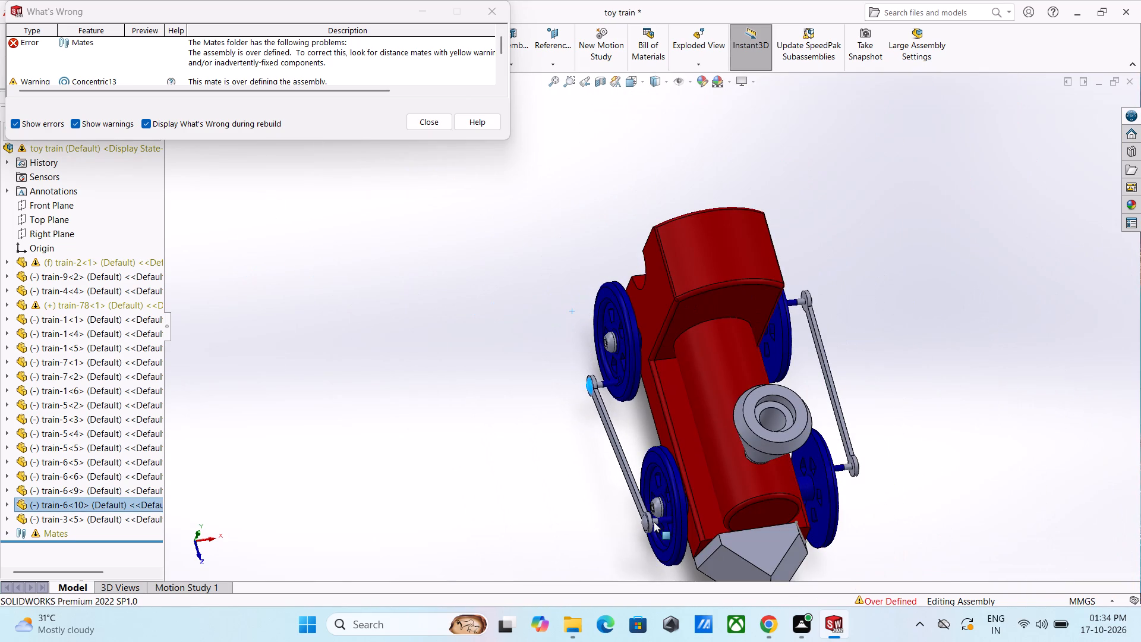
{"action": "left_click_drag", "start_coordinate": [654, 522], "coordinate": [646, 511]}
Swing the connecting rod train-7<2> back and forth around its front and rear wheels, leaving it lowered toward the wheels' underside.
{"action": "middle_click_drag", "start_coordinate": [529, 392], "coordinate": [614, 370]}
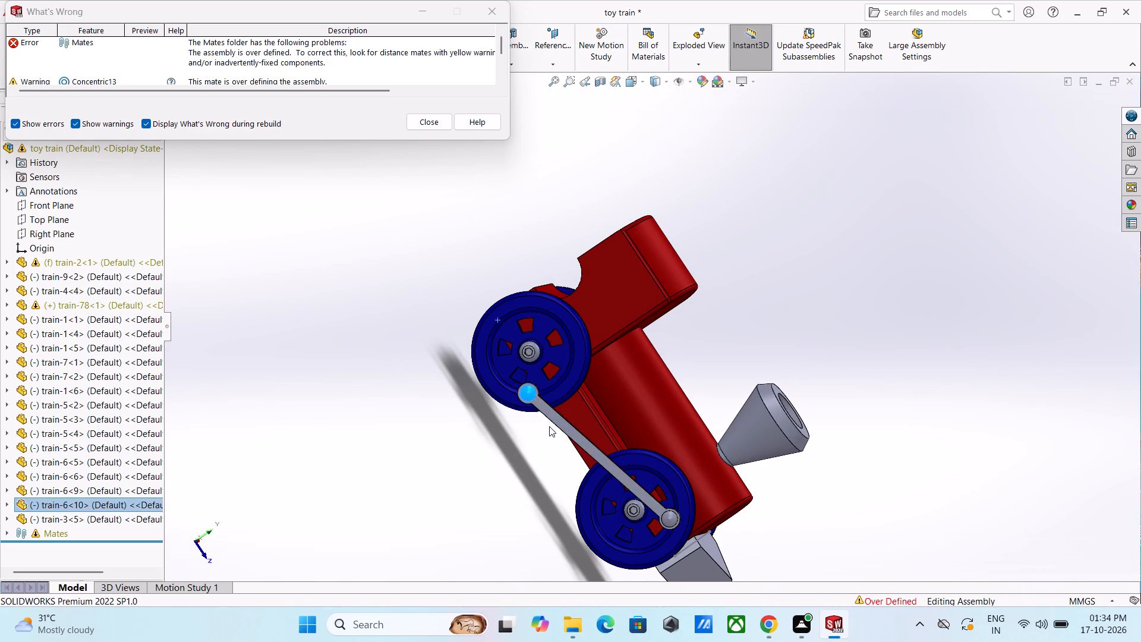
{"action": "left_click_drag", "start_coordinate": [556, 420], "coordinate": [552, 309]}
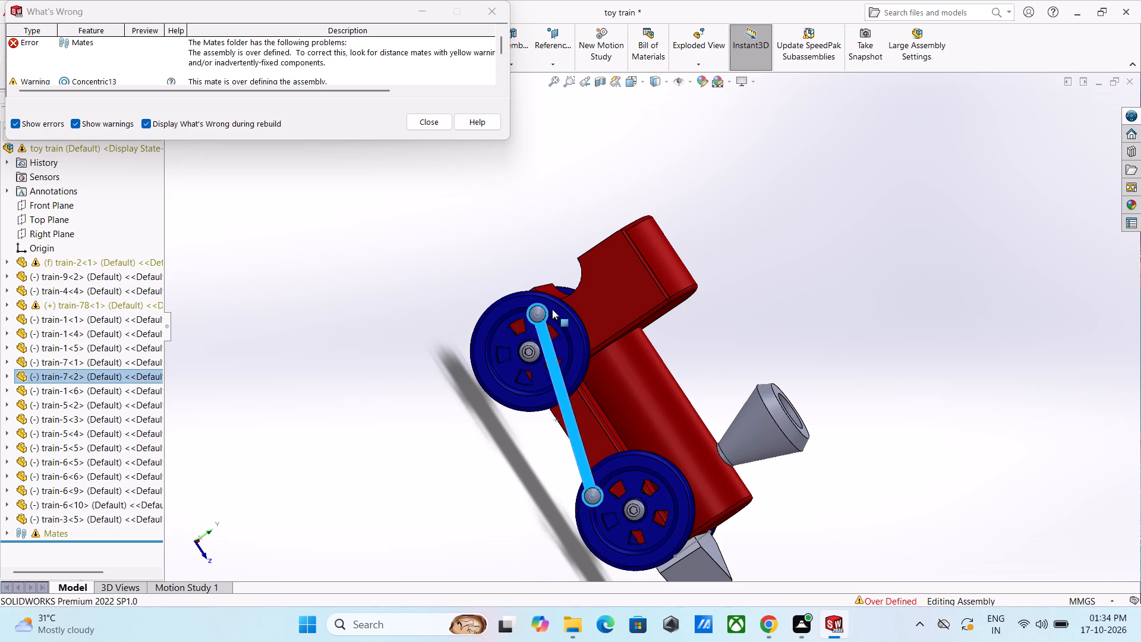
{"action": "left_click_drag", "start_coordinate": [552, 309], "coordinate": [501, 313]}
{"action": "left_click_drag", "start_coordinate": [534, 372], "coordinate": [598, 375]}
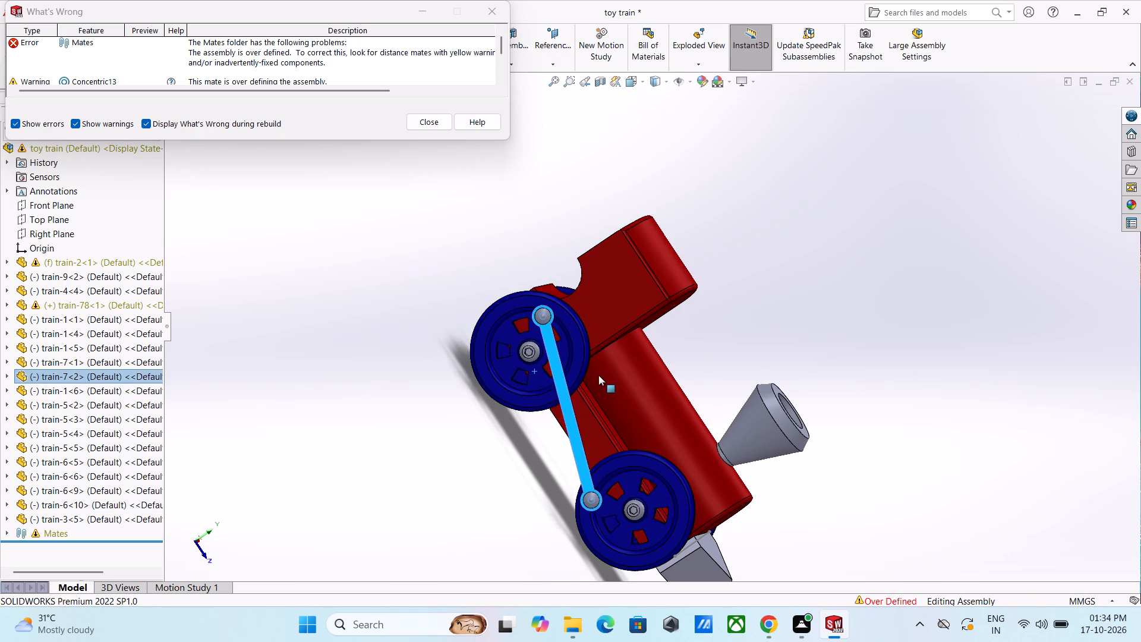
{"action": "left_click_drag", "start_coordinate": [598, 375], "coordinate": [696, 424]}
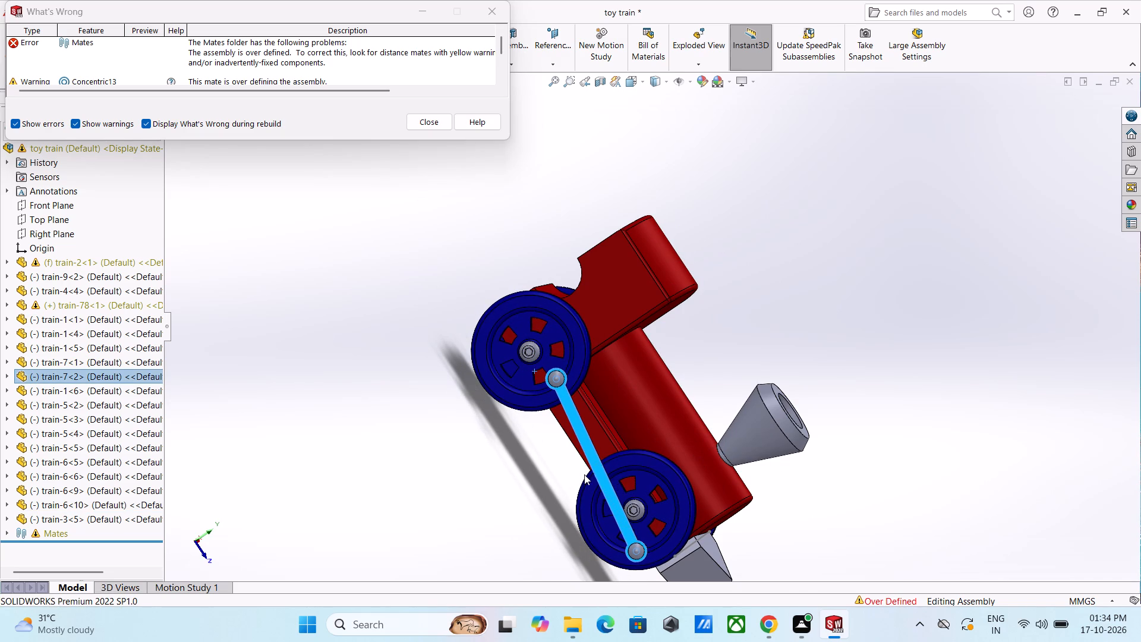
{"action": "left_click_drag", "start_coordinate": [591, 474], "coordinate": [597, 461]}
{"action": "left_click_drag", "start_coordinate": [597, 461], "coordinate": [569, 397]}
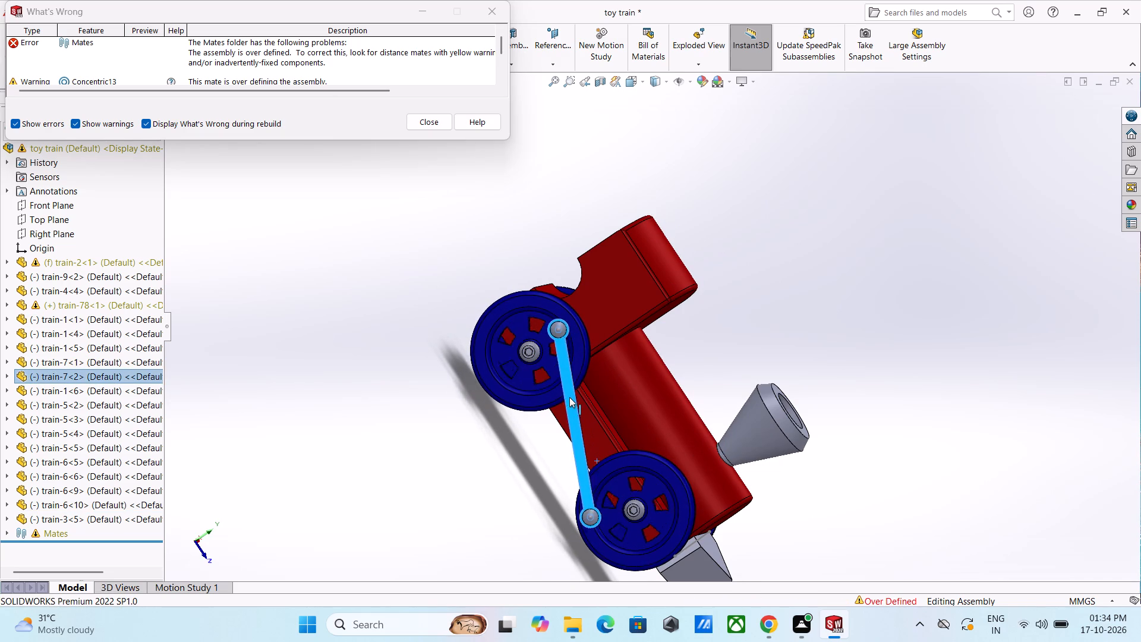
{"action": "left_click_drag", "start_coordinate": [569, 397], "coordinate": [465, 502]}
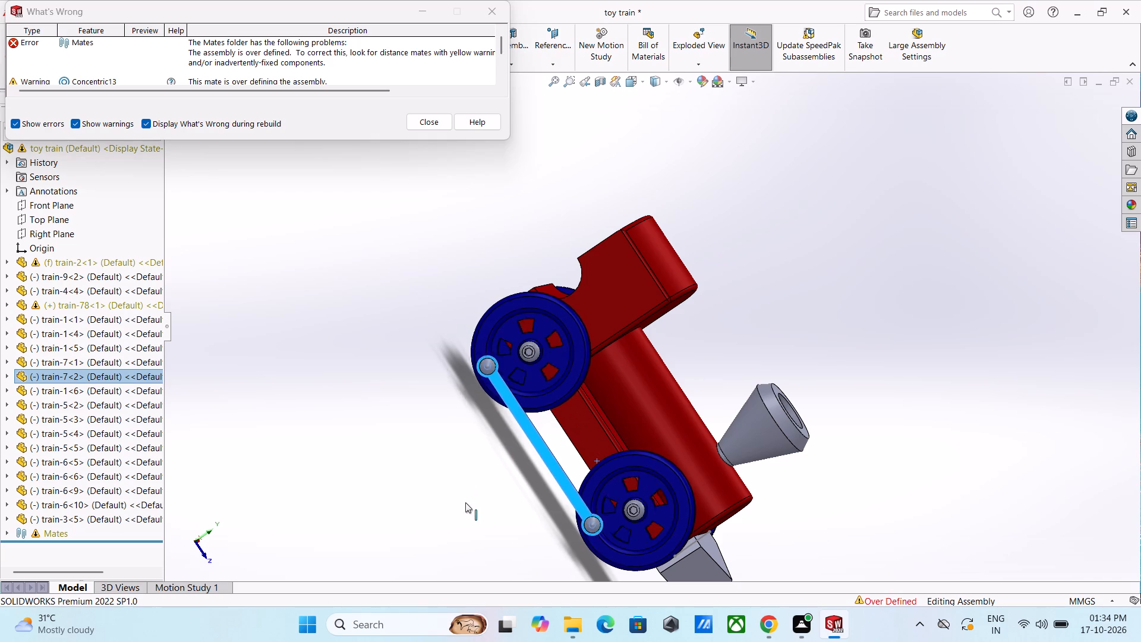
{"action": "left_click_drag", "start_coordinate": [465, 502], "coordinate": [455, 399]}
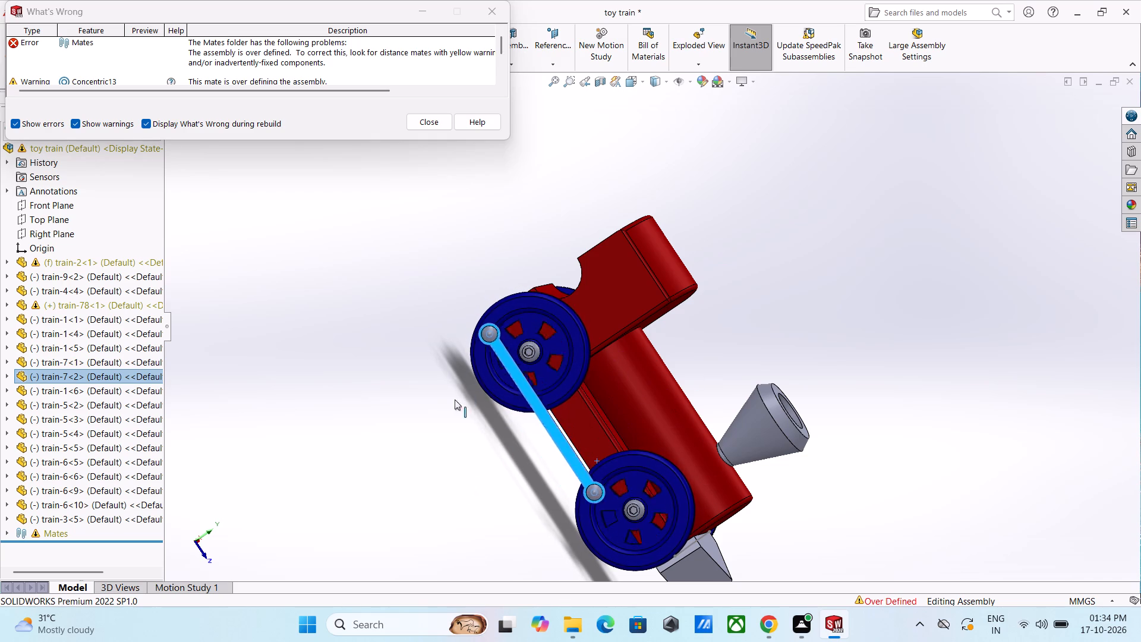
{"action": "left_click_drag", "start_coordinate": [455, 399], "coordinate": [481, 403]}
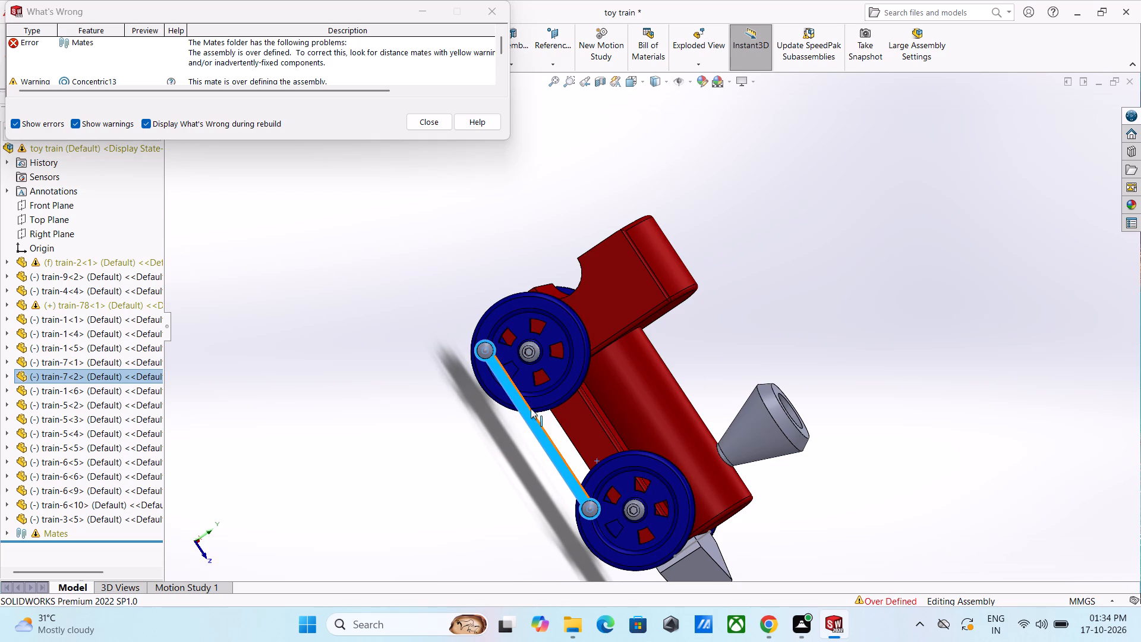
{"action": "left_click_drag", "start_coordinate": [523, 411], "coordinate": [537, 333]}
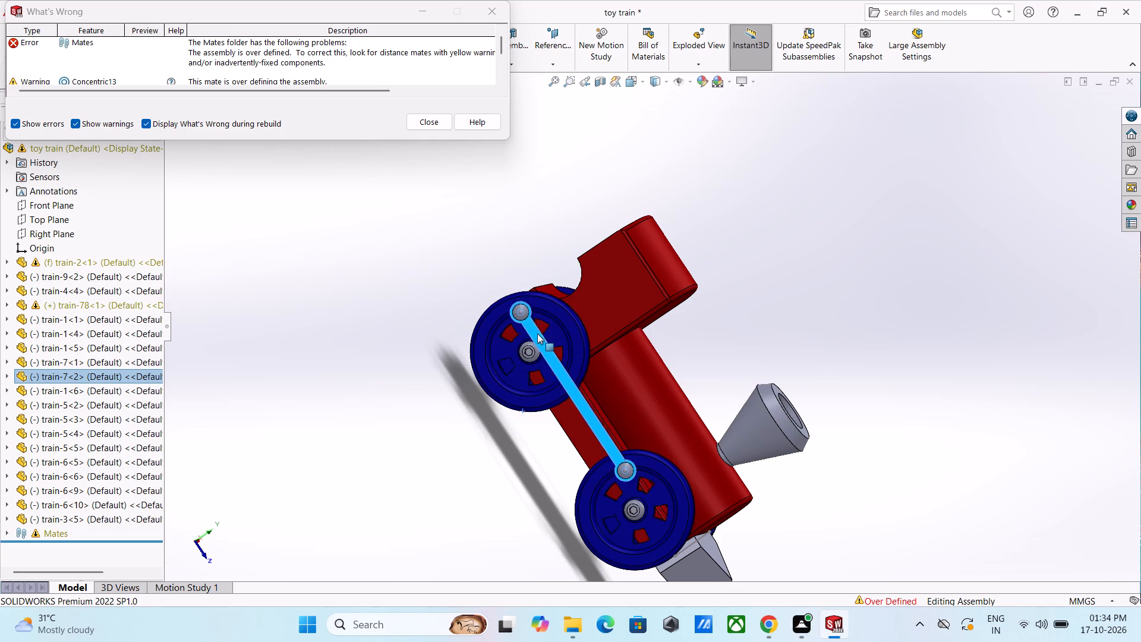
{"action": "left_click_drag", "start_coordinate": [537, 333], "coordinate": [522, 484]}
Dismiss the What's Wrong report.
{"action": "left_click", "coordinate": [425, 124]}
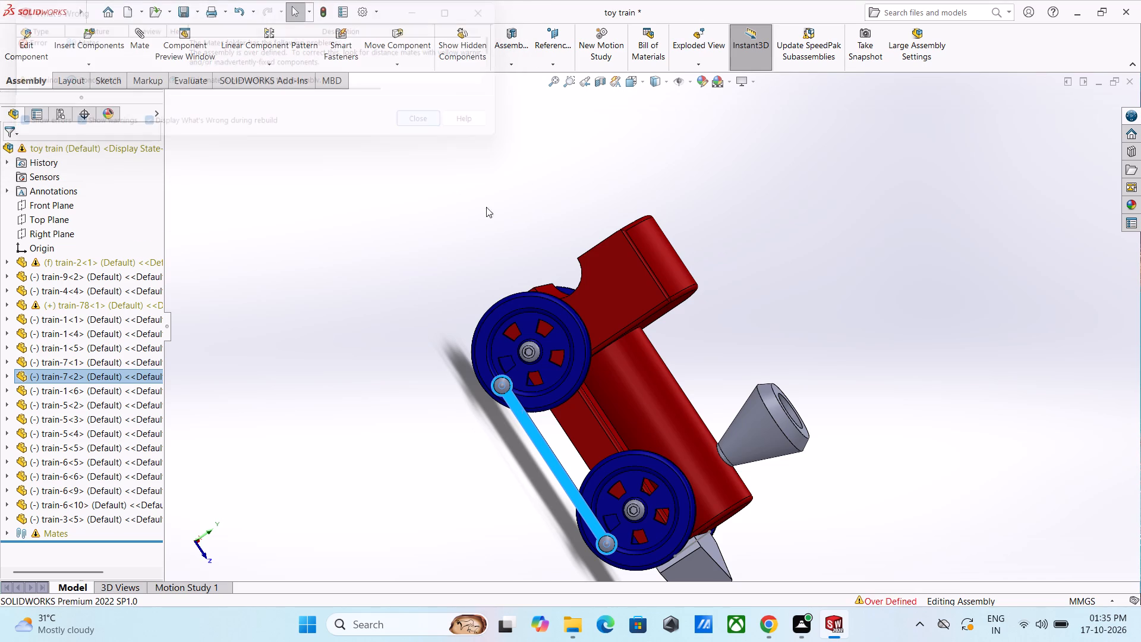
Examine the lowered connecting rod and its wheels up close and from several angles.
{"action": "scroll", "coordinate": [506, 211], "scroll_direction": "up", "scroll_amount": 2}
{"action": "left_click", "coordinate": [773, 338]}
{"action": "scroll", "coordinate": [736, 397], "scroll_direction": "up", "scroll_amount": 1}
{"action": "scroll", "coordinate": [740, 371], "scroll_direction": "down", "scroll_amount": 5}
{"action": "scroll", "coordinate": [731, 388], "scroll_direction": "up", "scroll_amount": 2}
{"action": "middle_click_drag", "start_coordinate": [553, 394], "coordinate": [497, 391]}
{"action": "scroll", "coordinate": [496, 389], "scroll_direction": "up", "scroll_amount": 3}
{"action": "scroll", "coordinate": [448, 378], "scroll_direction": "down", "scroll_amount": 1}
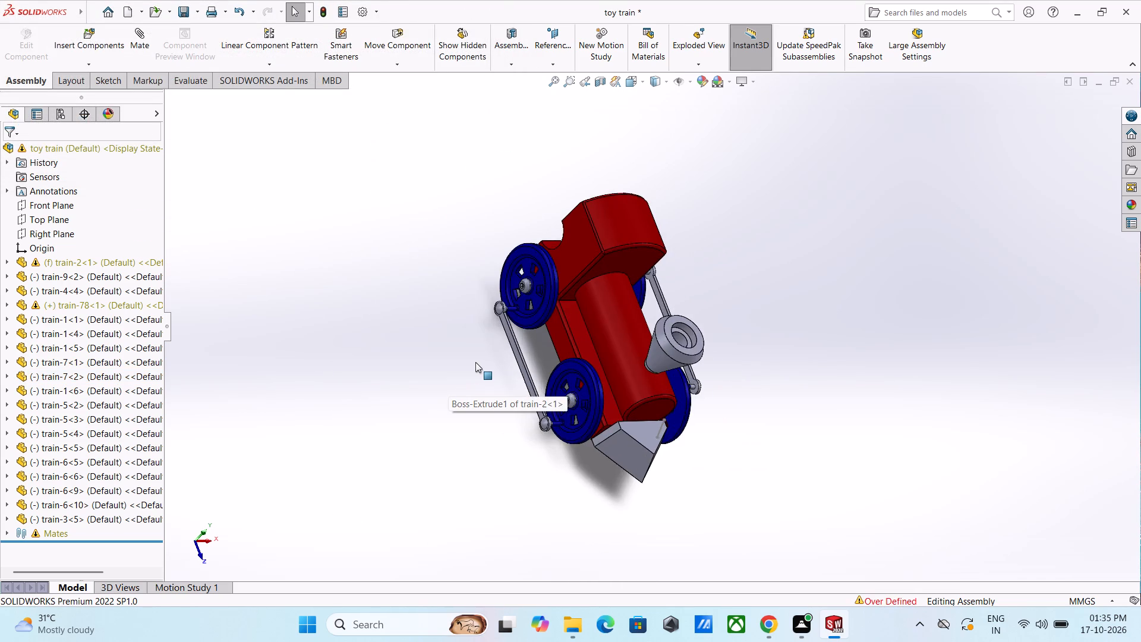
{"action": "scroll", "coordinate": [475, 362], "scroll_direction": "down", "scroll_amount": 2}
{"action": "middle_click_drag", "start_coordinate": [443, 430], "coordinate": [489, 396]}
{"action": "scroll", "coordinate": [487, 393], "scroll_direction": "down", "scroll_amount": 3}
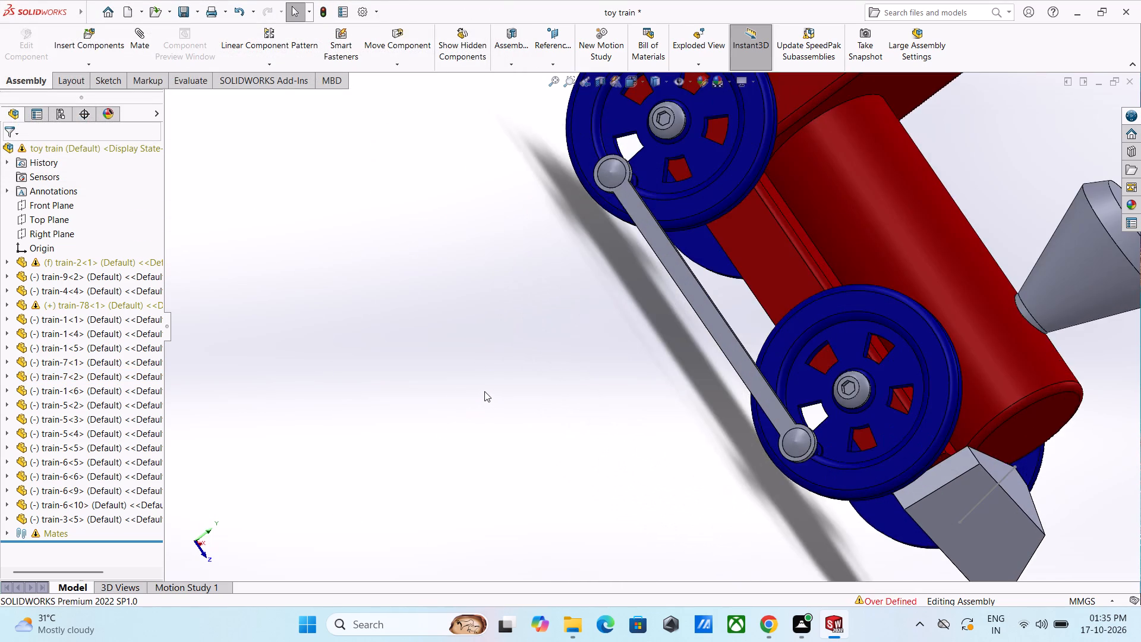
{"action": "scroll", "coordinate": [484, 391], "scroll_direction": "up", "scroll_amount": 4}
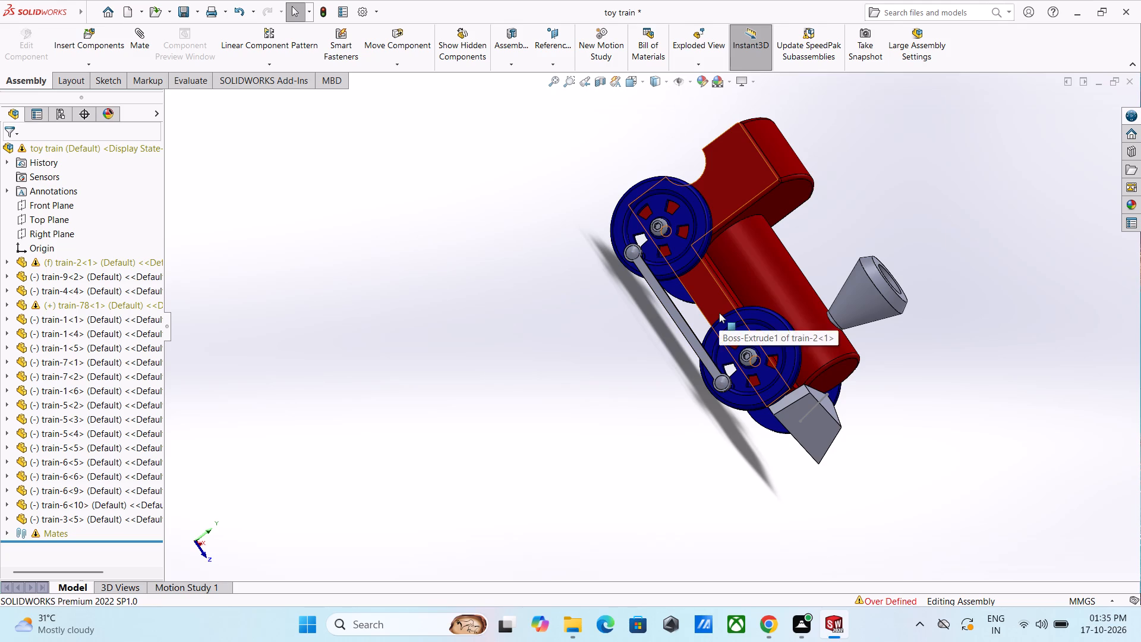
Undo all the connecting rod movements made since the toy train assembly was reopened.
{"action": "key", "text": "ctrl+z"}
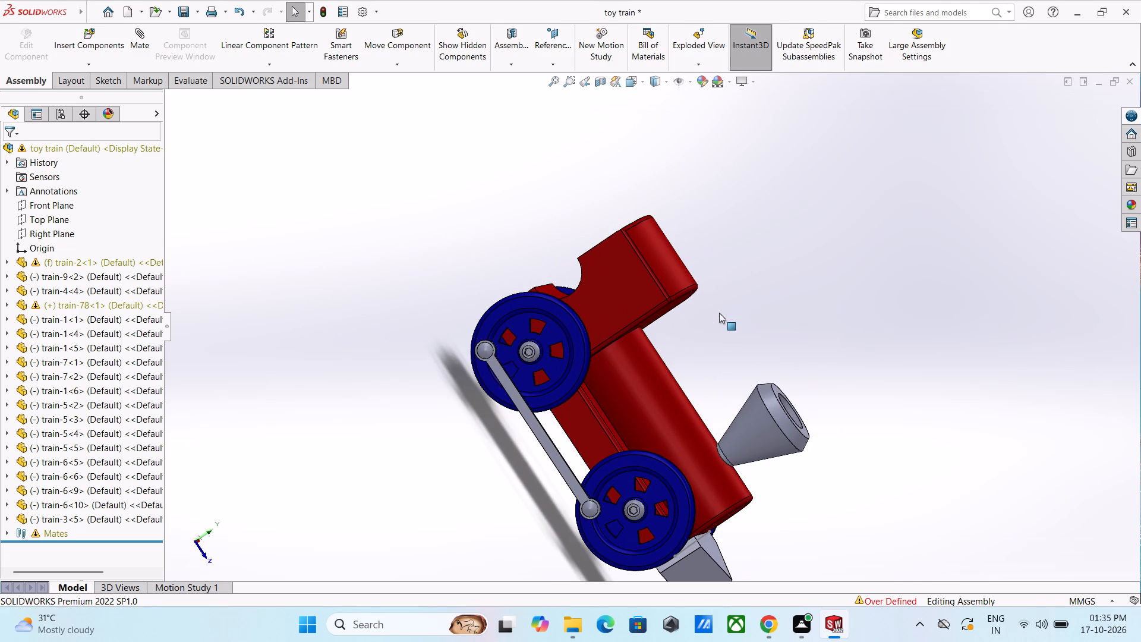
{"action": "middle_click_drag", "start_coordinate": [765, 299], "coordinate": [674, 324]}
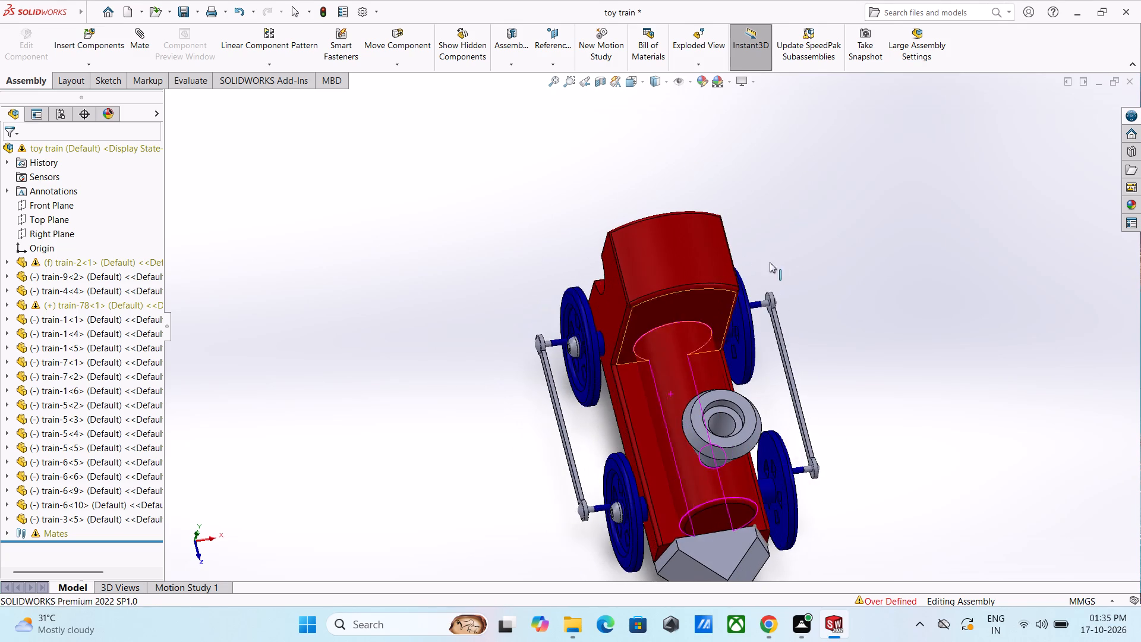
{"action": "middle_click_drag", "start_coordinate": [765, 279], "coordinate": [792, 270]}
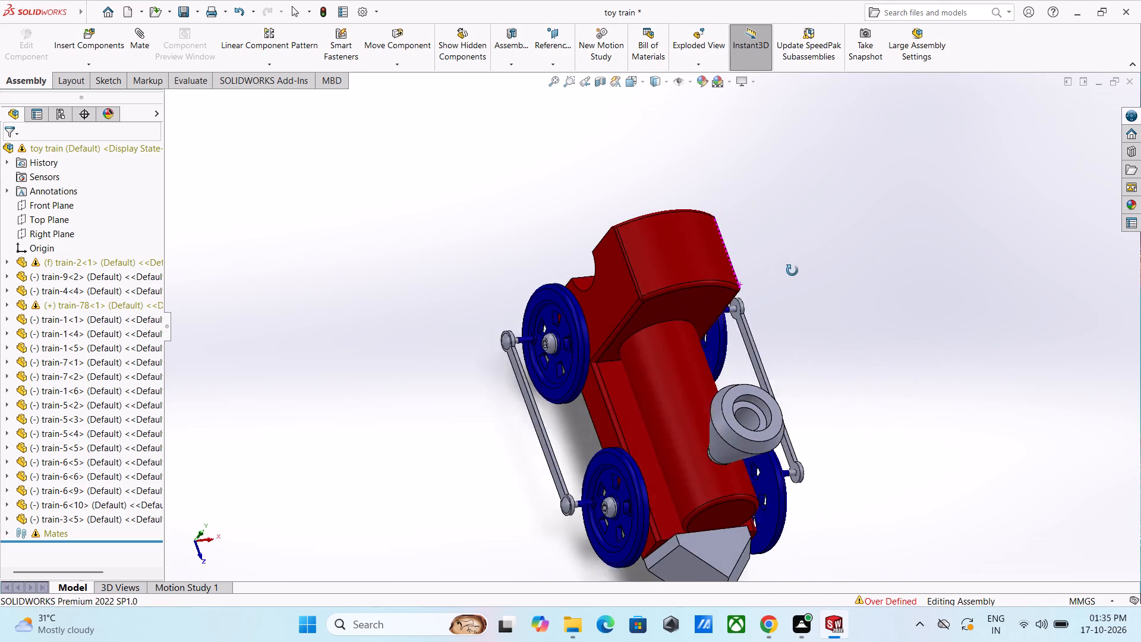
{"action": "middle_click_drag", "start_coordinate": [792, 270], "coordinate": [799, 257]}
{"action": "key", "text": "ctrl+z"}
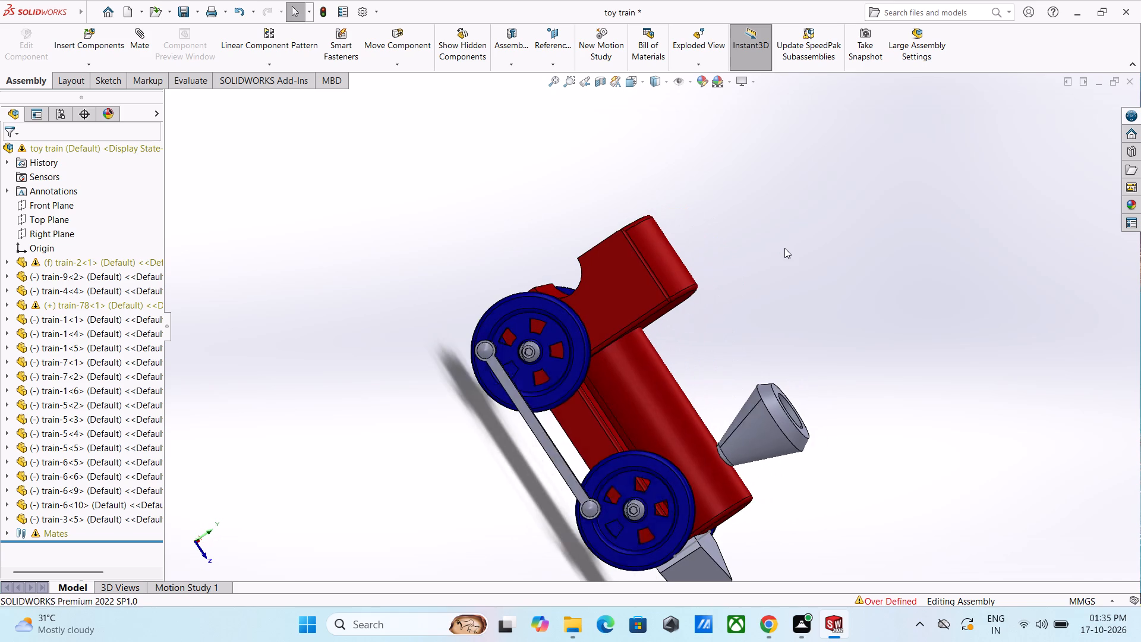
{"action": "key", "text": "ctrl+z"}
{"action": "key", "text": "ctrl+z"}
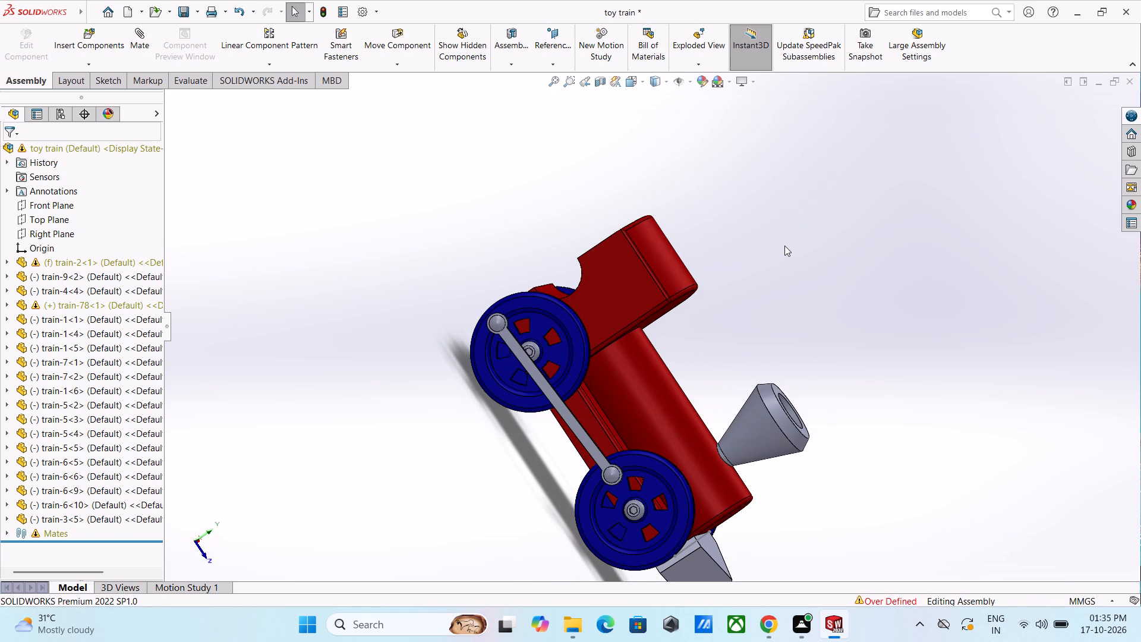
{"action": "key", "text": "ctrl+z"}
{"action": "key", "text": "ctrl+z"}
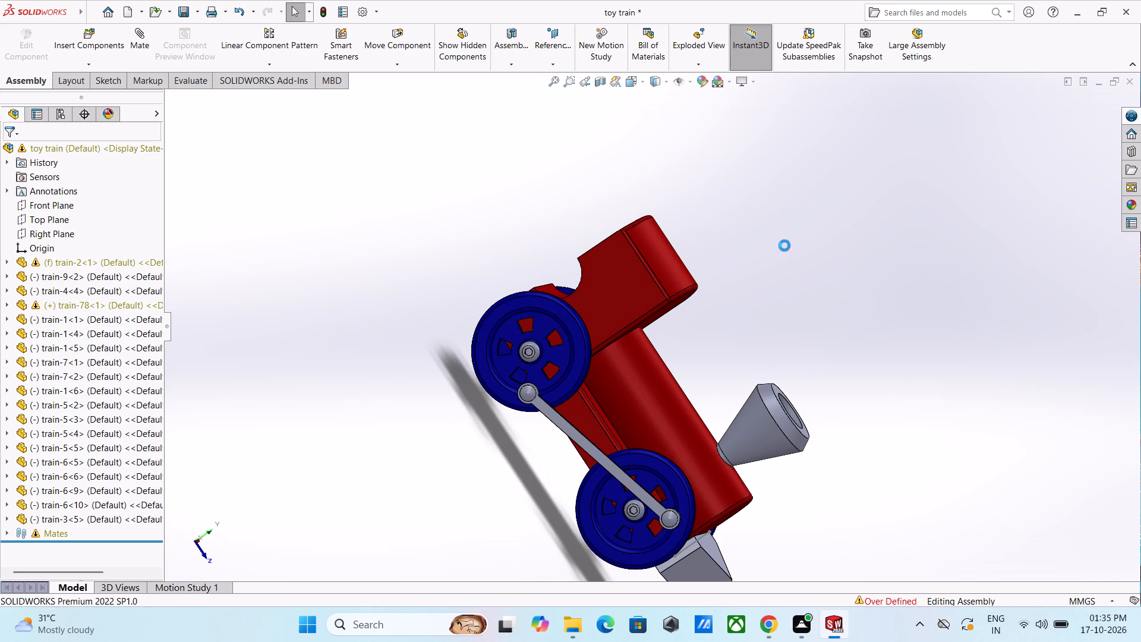
Examine both sides and the rear of the train, and try to undo any remaining changes.
{"action": "scroll", "coordinate": [781, 244], "scroll_direction": "up", "scroll_amount": 6}
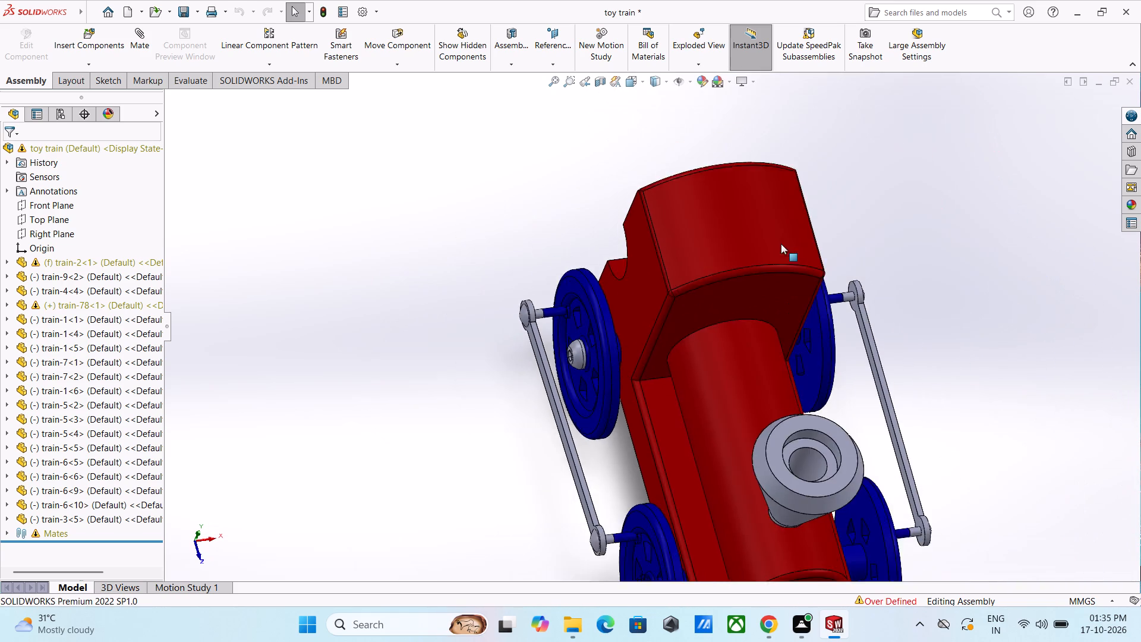
{"action": "scroll", "coordinate": [781, 244], "scroll_direction": "up", "scroll_amount": 2}
{"action": "middle_click_drag", "start_coordinate": [869, 271], "coordinate": [745, 297]}
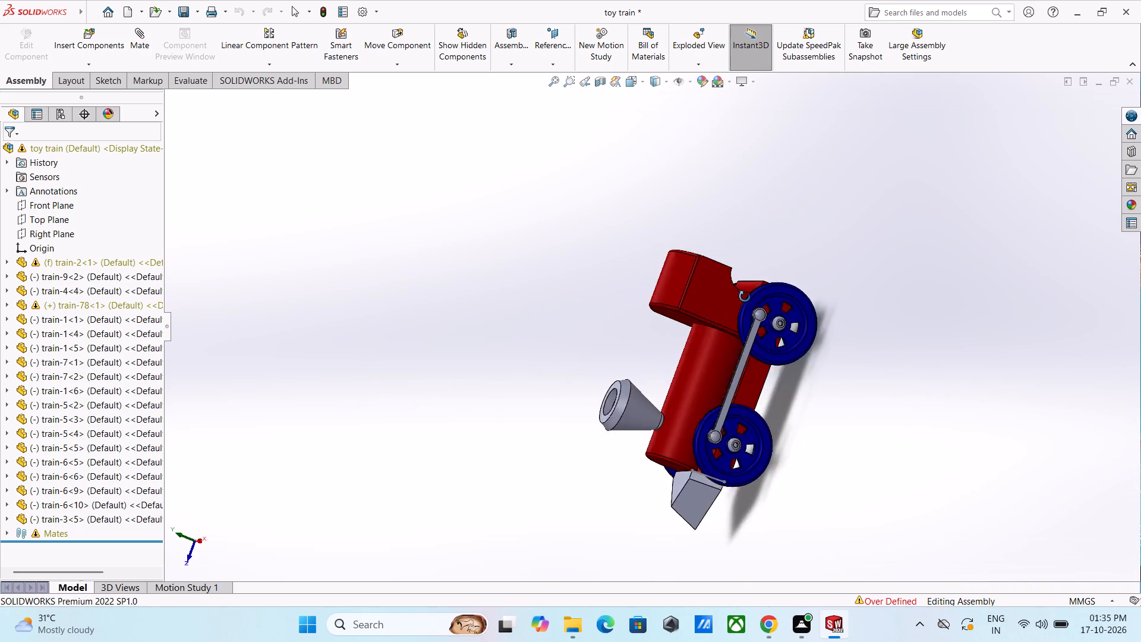
{"action": "middle_click_drag", "start_coordinate": [745, 297], "coordinate": [931, 243]}
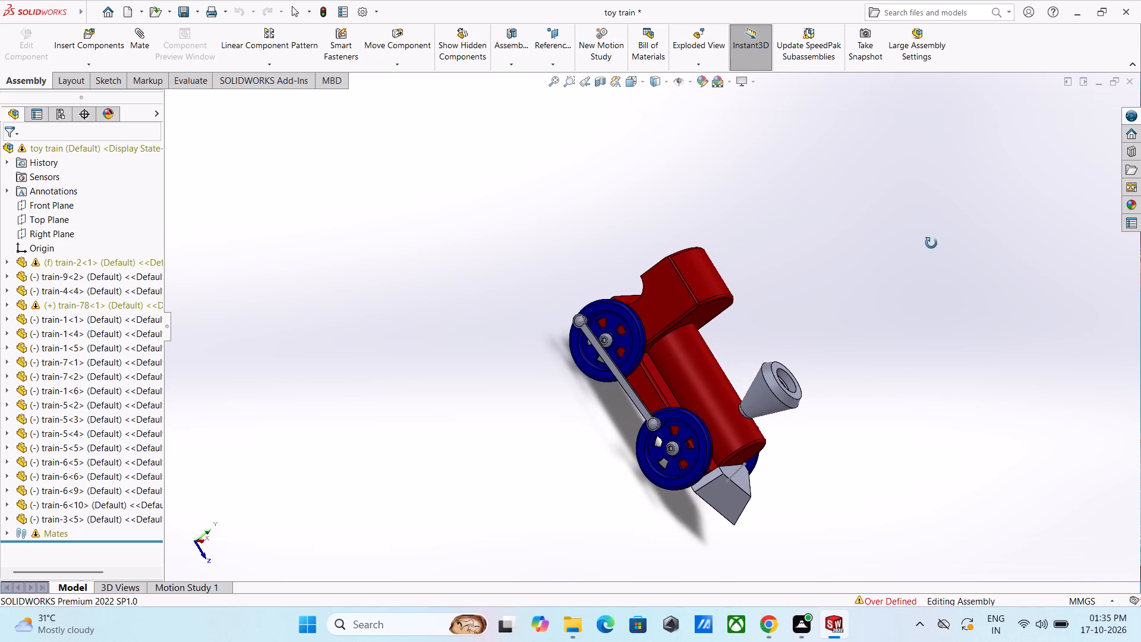
{"action": "middle_click_drag", "start_coordinate": [931, 243], "coordinate": [937, 430]}
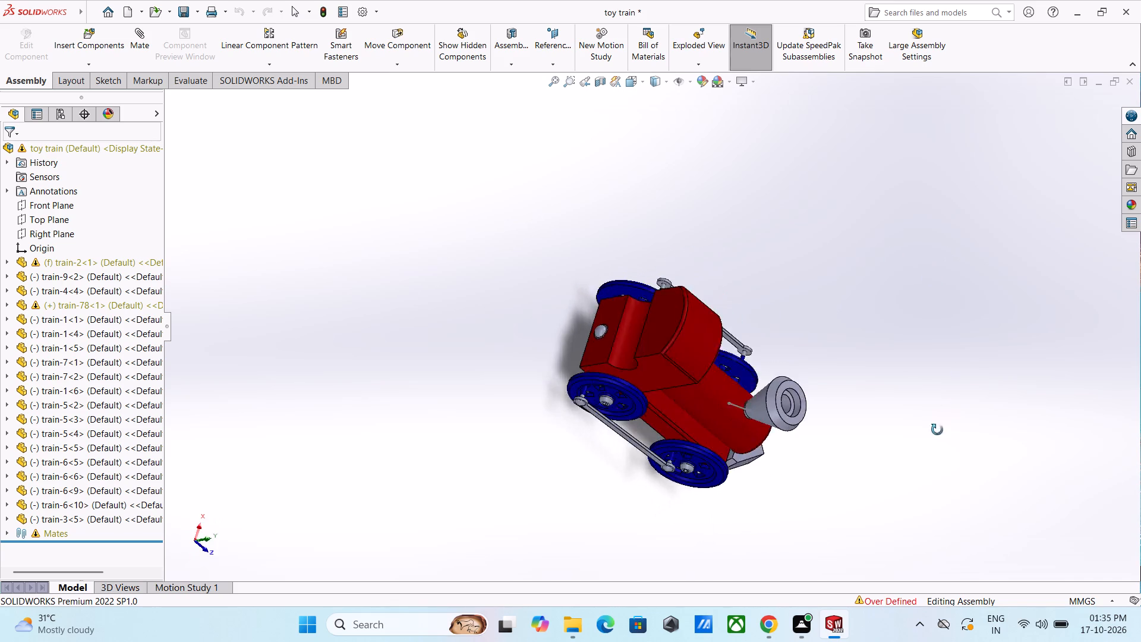
{"action": "middle_click_drag", "start_coordinate": [937, 430], "coordinate": [973, 449]}
{"action": "key", "text": "ctrl+z"}
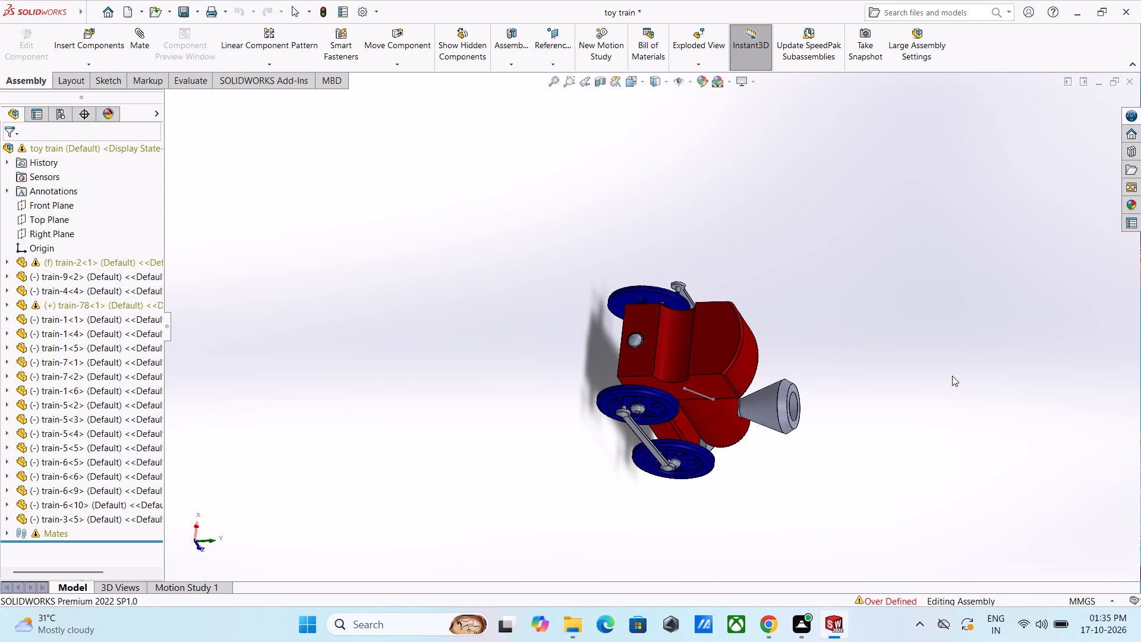
{"action": "key", "text": "ctrl+z"}
{"action": "key", "text": "ctrl+z"}
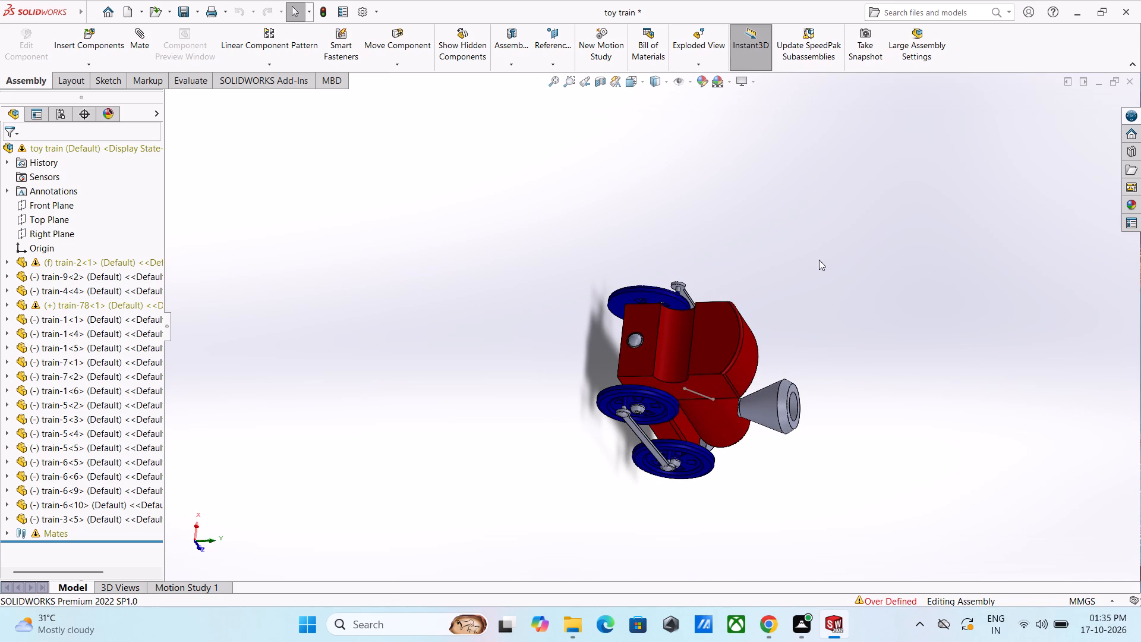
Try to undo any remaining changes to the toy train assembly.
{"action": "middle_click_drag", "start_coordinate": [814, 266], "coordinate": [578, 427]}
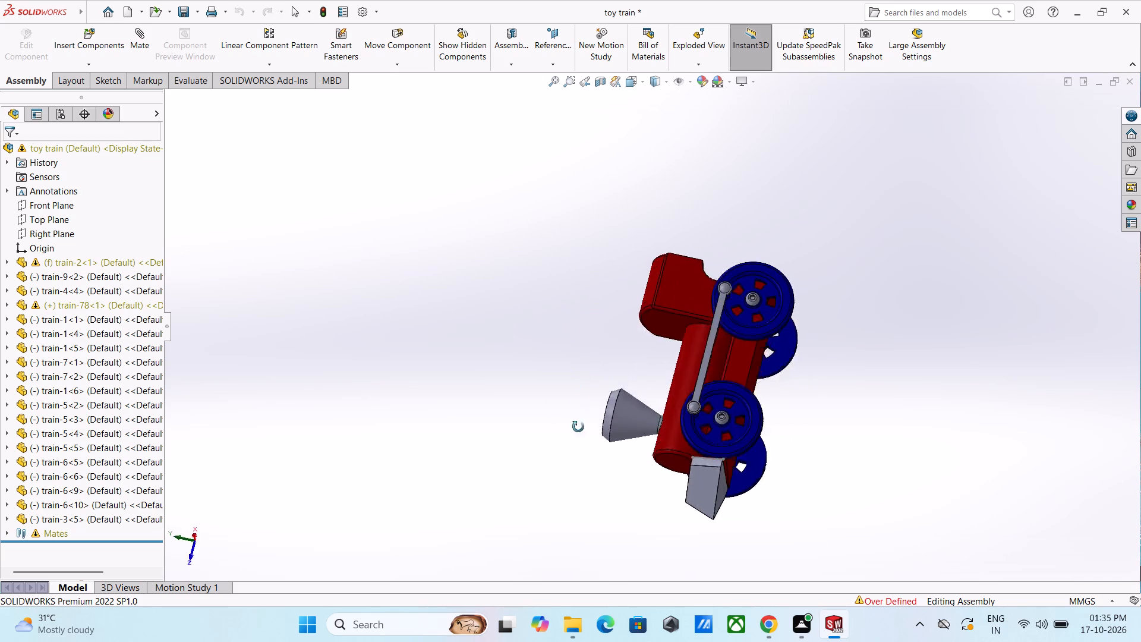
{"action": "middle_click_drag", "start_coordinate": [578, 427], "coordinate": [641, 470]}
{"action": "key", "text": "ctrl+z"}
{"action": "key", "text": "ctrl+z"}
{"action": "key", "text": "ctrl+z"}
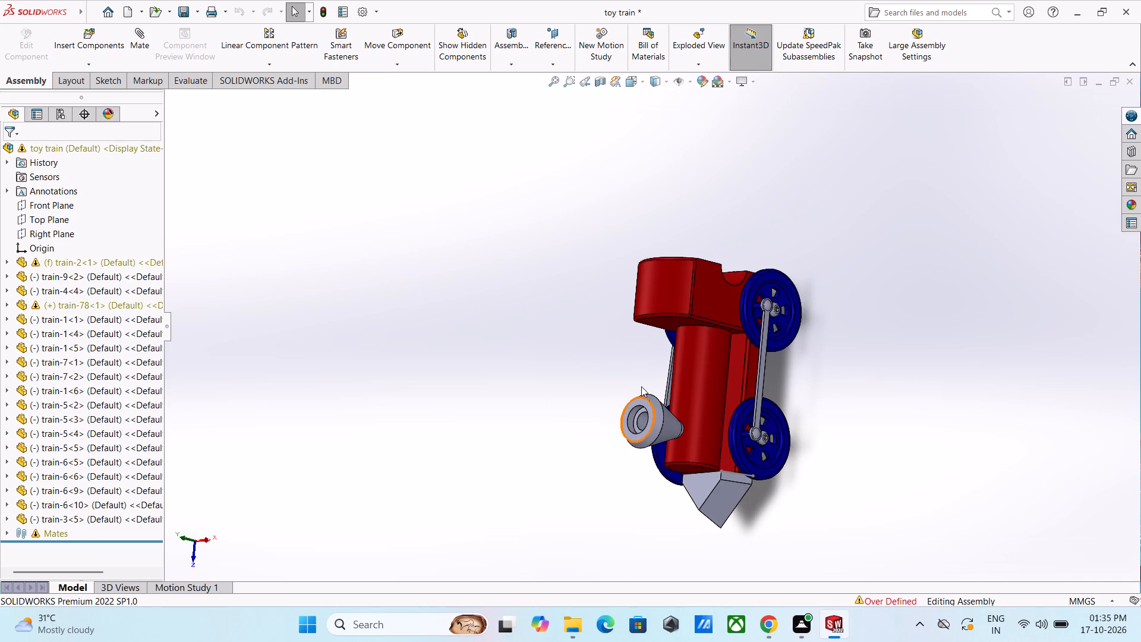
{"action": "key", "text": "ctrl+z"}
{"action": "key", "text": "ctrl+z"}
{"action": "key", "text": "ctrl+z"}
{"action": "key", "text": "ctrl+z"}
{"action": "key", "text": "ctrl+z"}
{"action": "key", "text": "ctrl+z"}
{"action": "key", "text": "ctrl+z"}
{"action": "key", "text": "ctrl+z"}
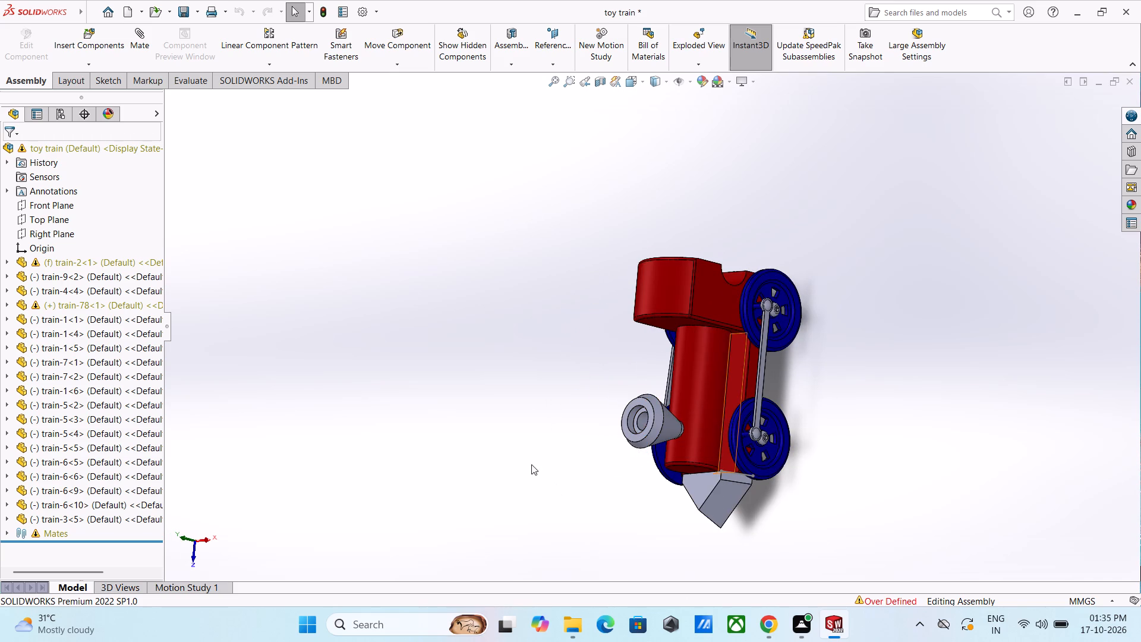
Examine the train's wheels and connecting rods up close and from several angles.
{"action": "scroll", "coordinate": [530, 466], "scroll_direction": "down", "scroll_amount": 2}
{"action": "scroll", "coordinate": [871, 266], "scroll_direction": "up", "scroll_amount": 2}
{"action": "middle_click_drag", "start_coordinate": [938, 236], "coordinate": [935, 313]}
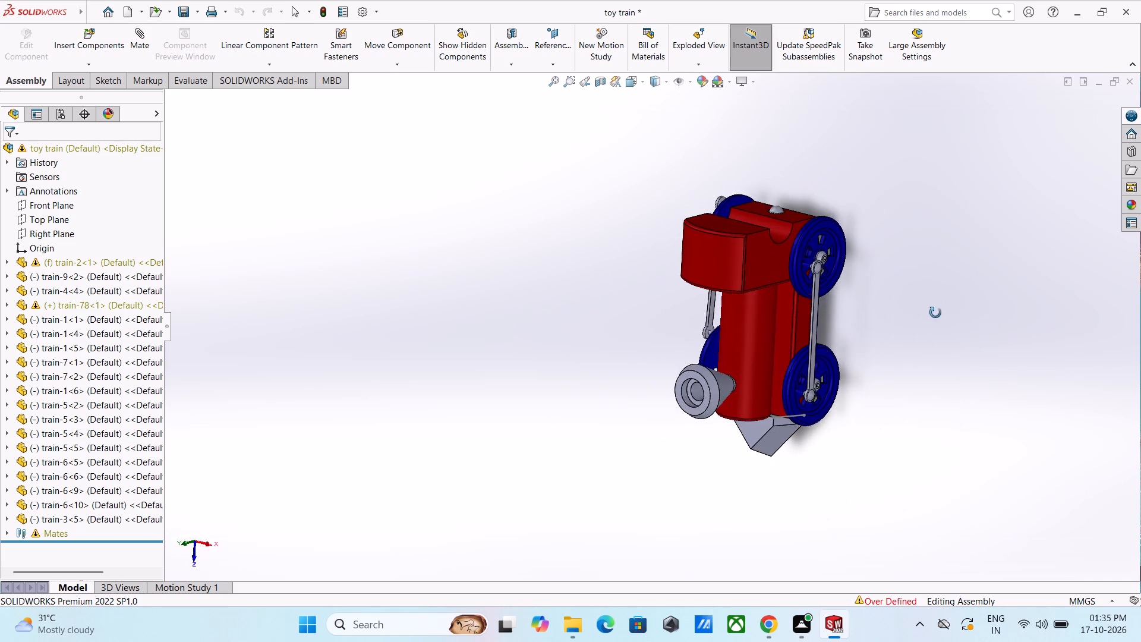
{"action": "middle_click_drag", "start_coordinate": [935, 313], "coordinate": [928, 224]}
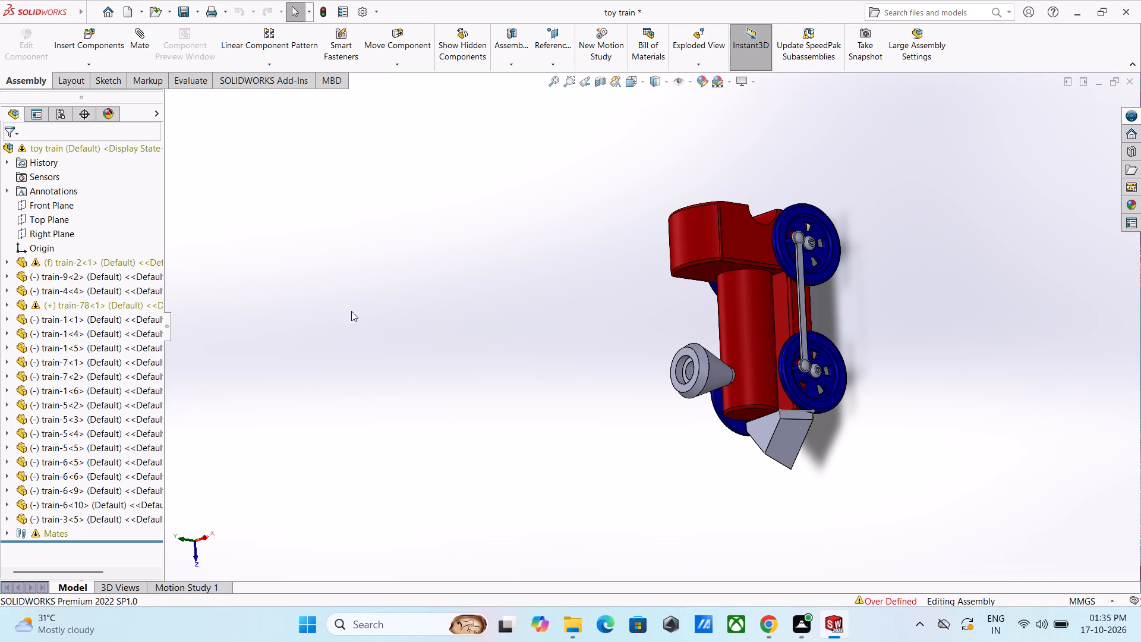
{"action": "scroll", "coordinate": [838, 326], "scroll_direction": "down", "scroll_amount": 4}
{"action": "middle_click_drag", "start_coordinate": [836, 335], "coordinate": [826, 348]}
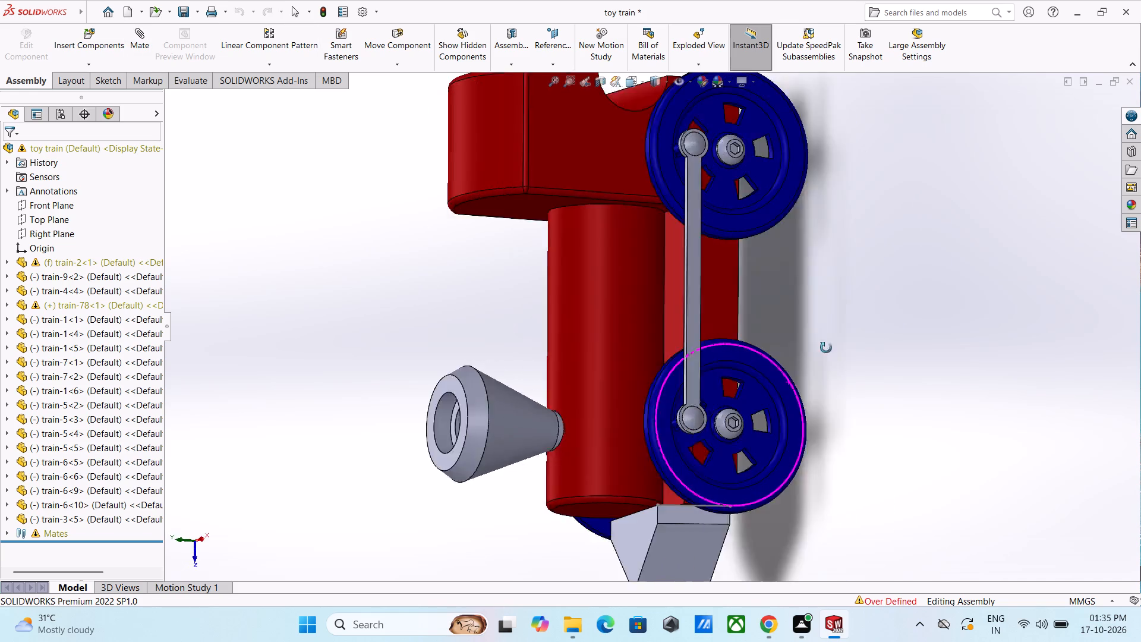
{"action": "middle_click_drag", "start_coordinate": [826, 348], "coordinate": [868, 305]}
{"action": "scroll", "coordinate": [774, 378], "scroll_direction": "up", "scroll_amount": 1}
{"action": "middle_click_drag", "start_coordinate": [734, 361], "coordinate": [660, 393]}
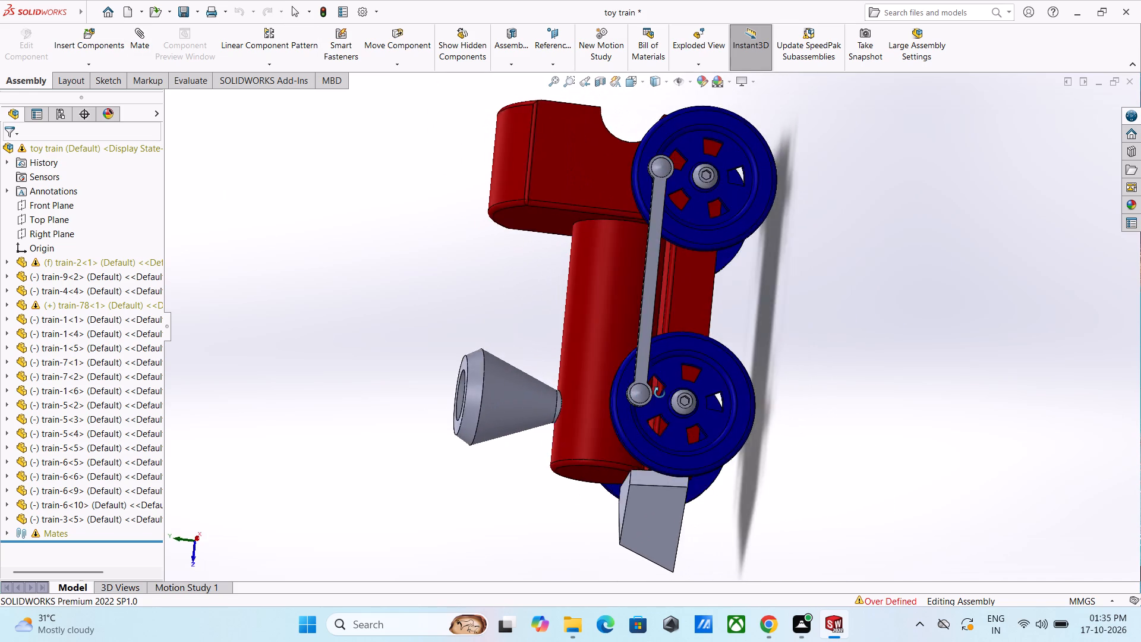
{"action": "middle_click_drag", "start_coordinate": [660, 393], "coordinate": [653, 415]}
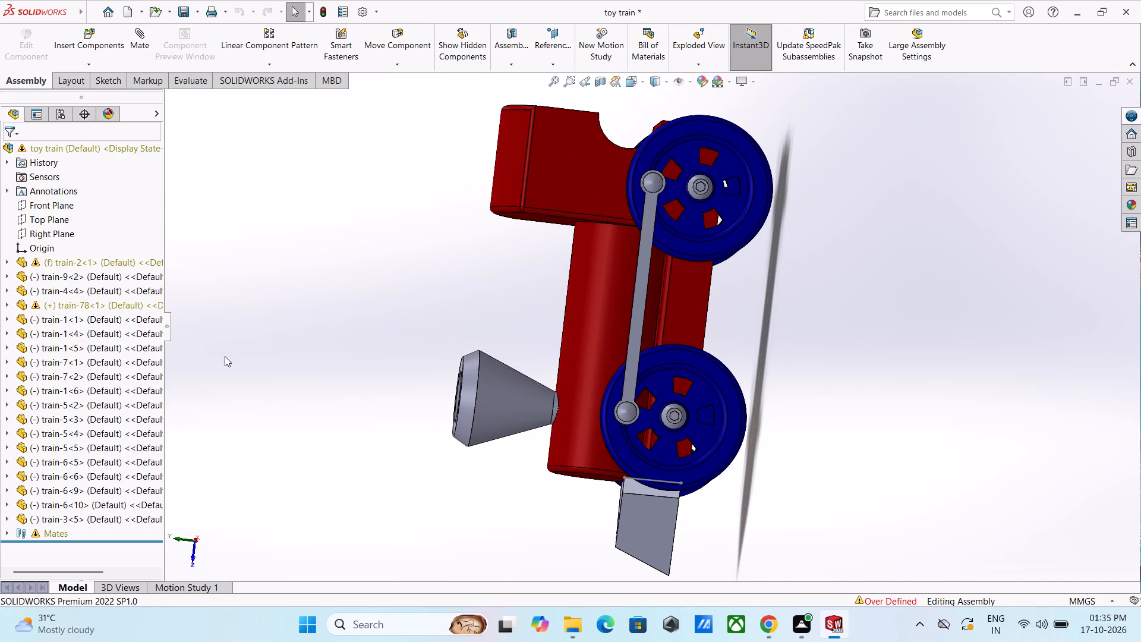
Open Motion Study 1 and extend its duration to about 20 seconds.
{"action": "left_click_drag", "start_coordinate": [195, 593], "coordinate": [197, 587]}
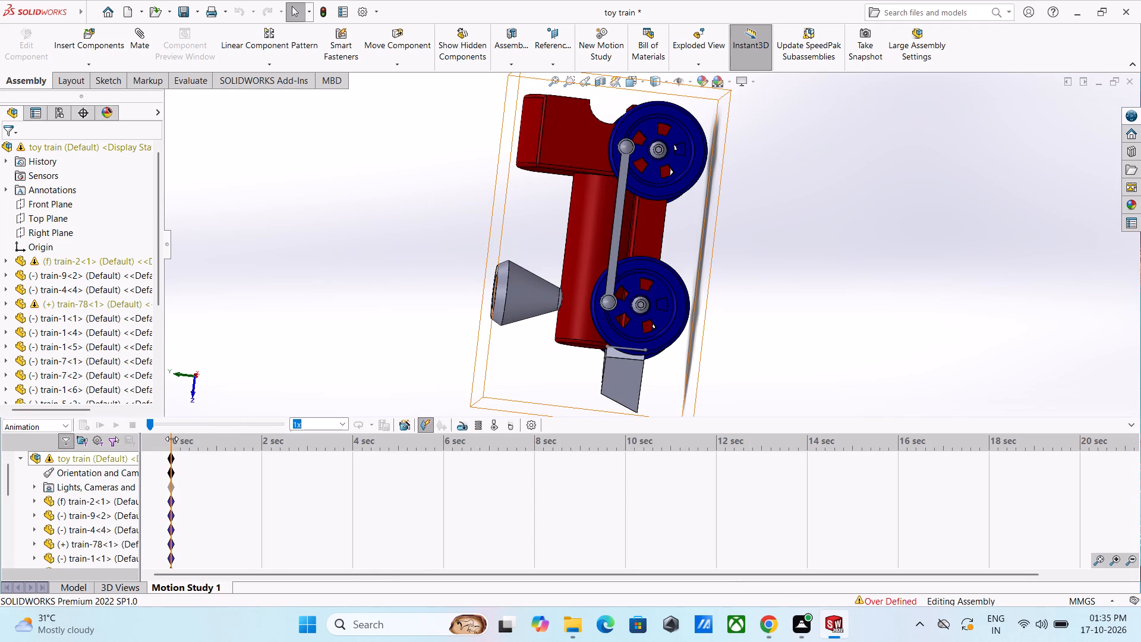
{"action": "left_click_drag", "start_coordinate": [172, 440], "coordinate": [1067, 440]}
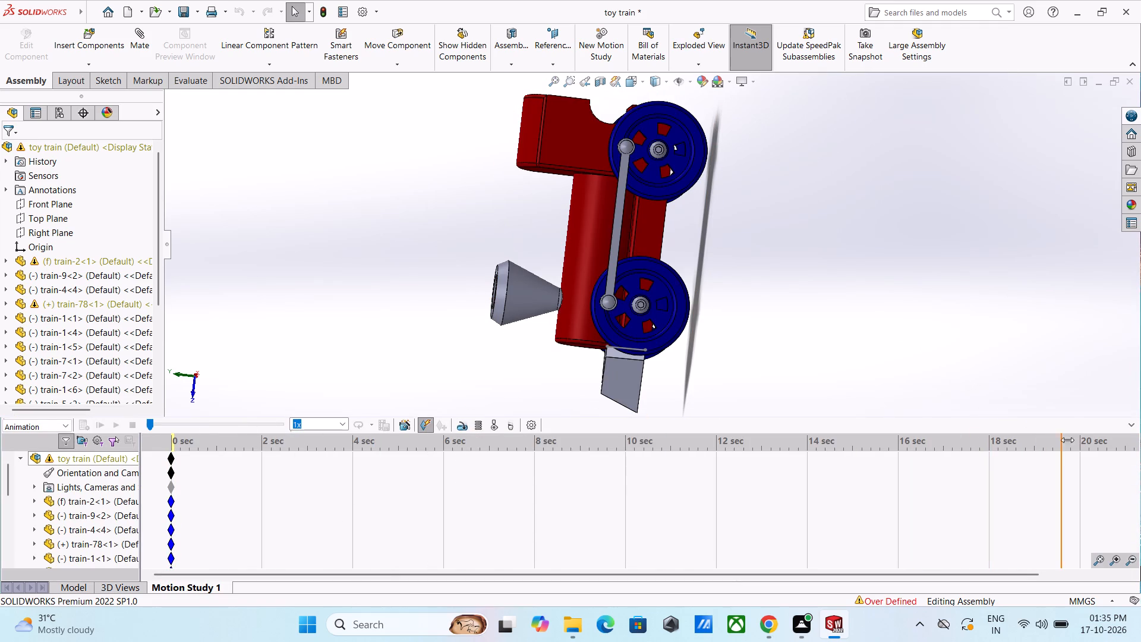
{"action": "left_click_drag", "start_coordinate": [1067, 440], "coordinate": [1083, 430]}
{"action": "scroll", "coordinate": [445, 435], "scroll_direction": "up", "scroll_amount": 2}
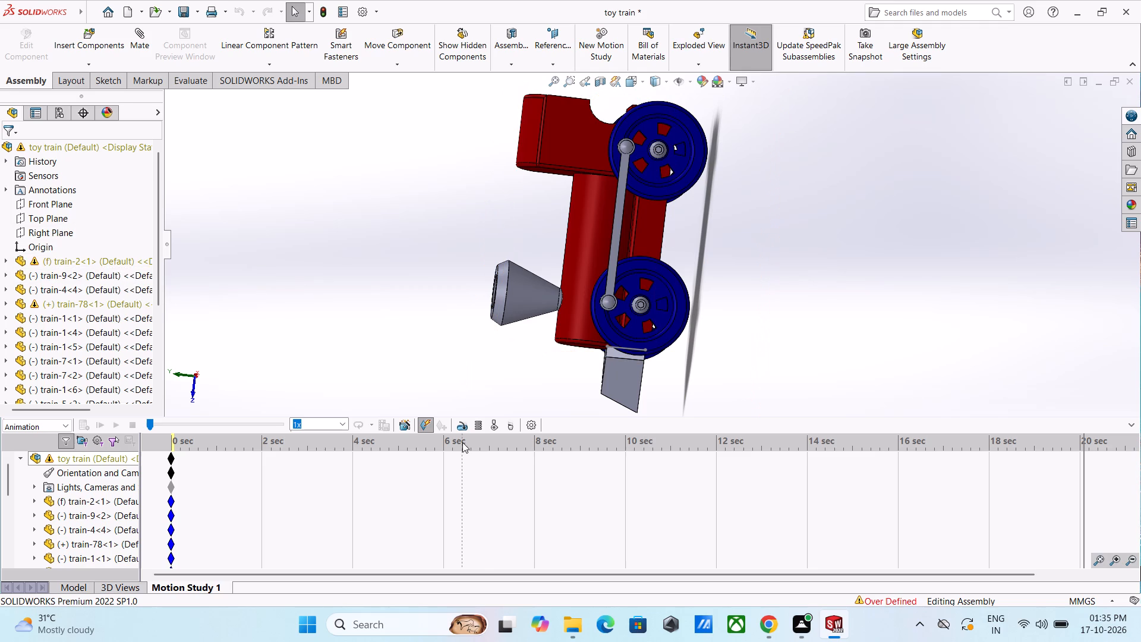
Set the motion study's animation frame rate to 60 frames per second.
{"action": "left_click", "coordinate": [534, 418]}
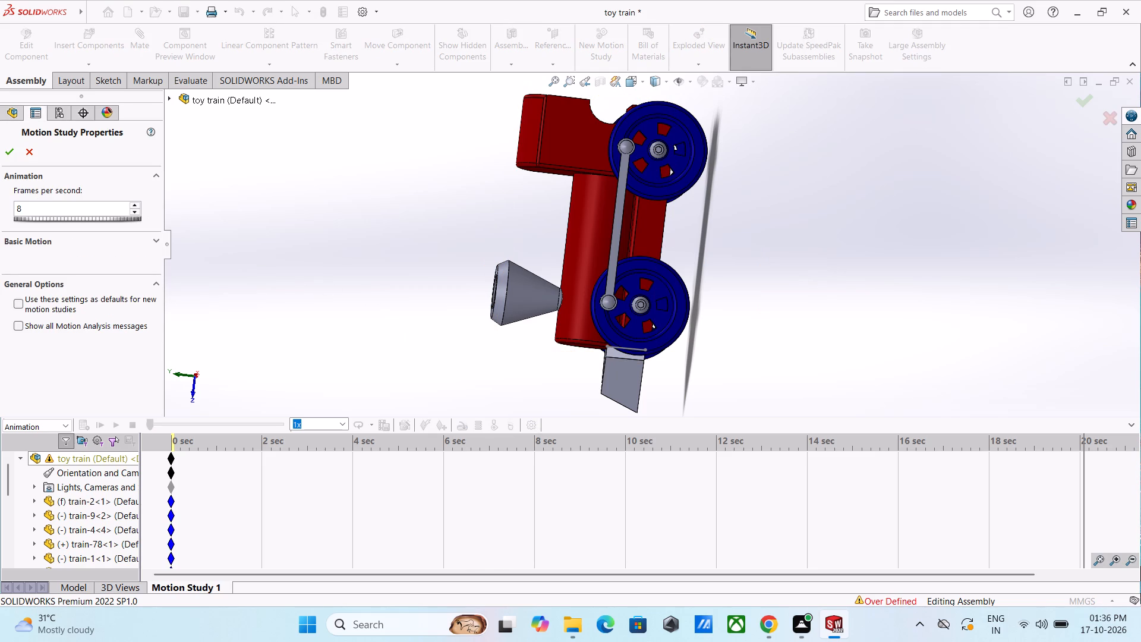
{"action": "double_click", "coordinate": [99, 211]}
{"action": "type", "text": "60"}
{"action": "key", "text": "Return"}
{"action": "key", "text": "Return"}
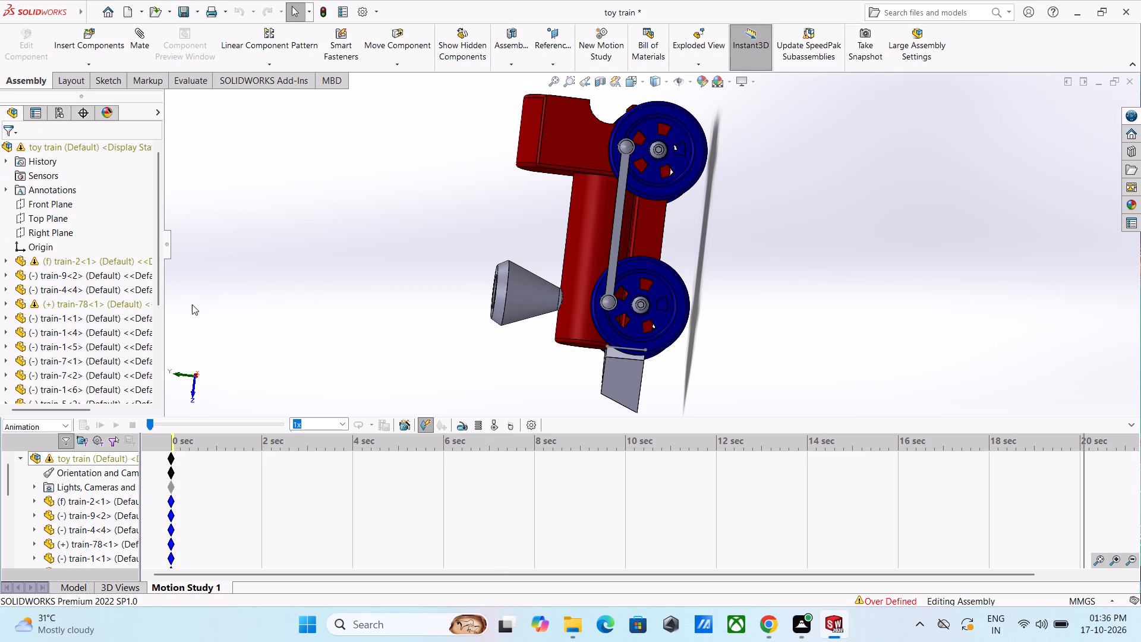
Set up a constant-speed 100 RPM rotary motor on the face of connecting rod train-7<1>.
{"action": "left_click_drag", "start_coordinate": [465, 430], "coordinate": [471, 418]}
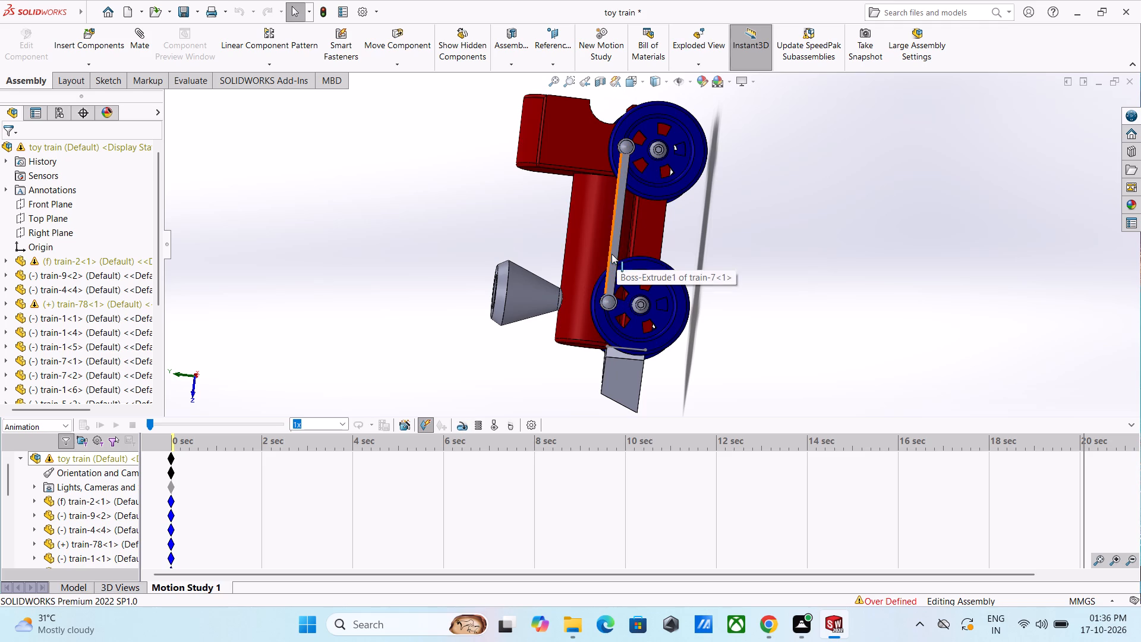
{"action": "left_click", "coordinate": [462, 430]}
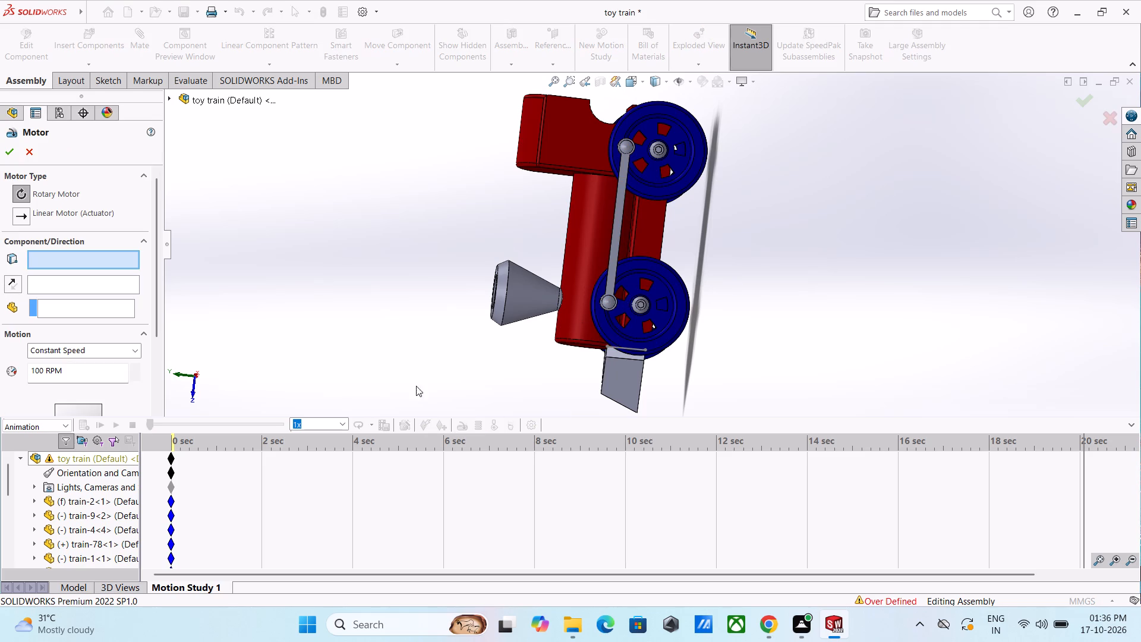
{"action": "left_click", "coordinate": [24, 221]}
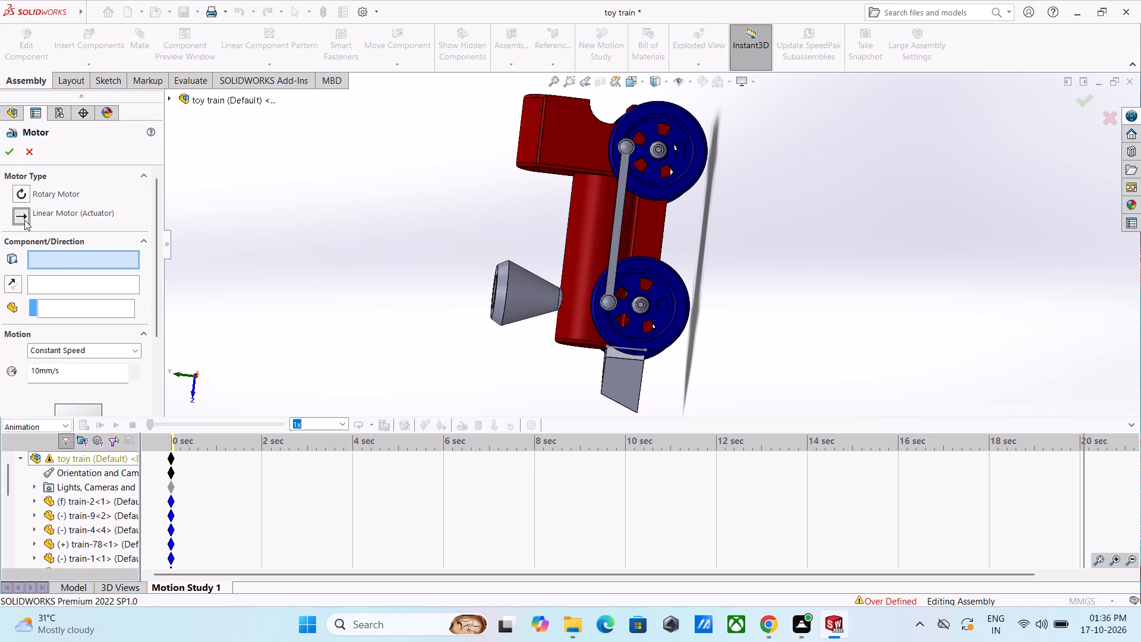
{"action": "left_click", "coordinate": [19, 191]}
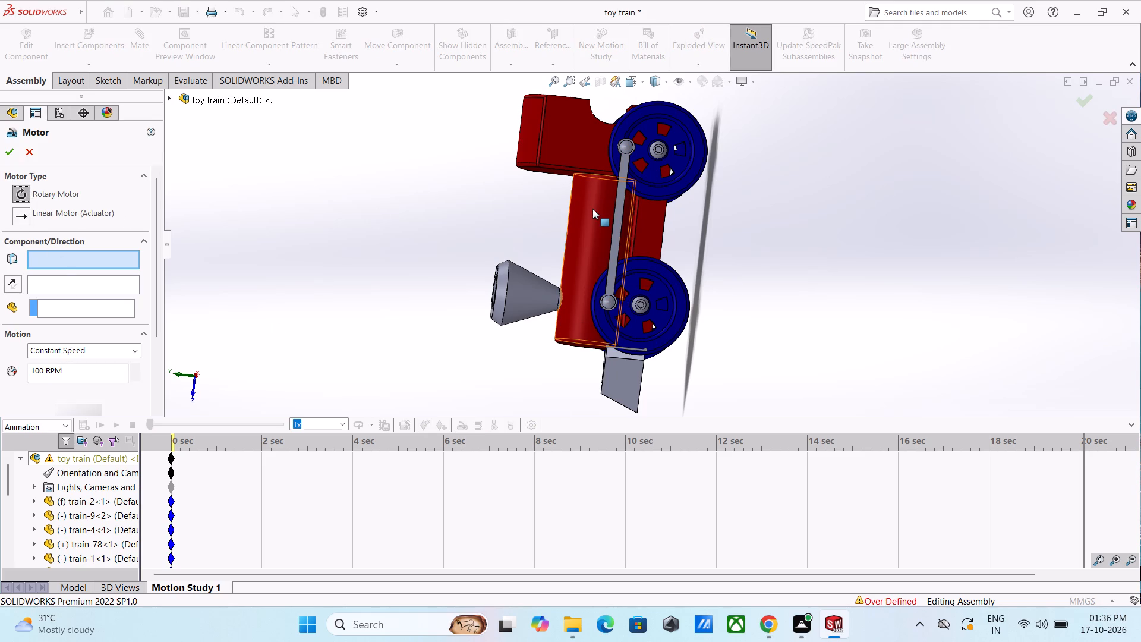
{"action": "left_click", "coordinate": [618, 225]}
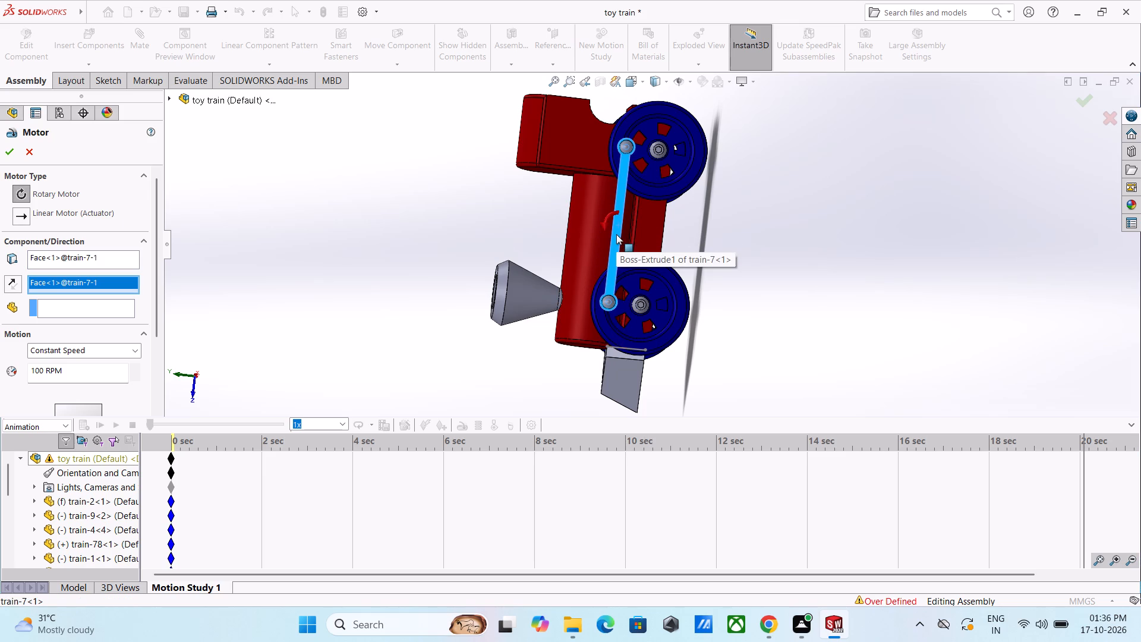
Move the connecting rods on both sides around with their wheels in the motion study, and accept the rotary motor.
{"action": "left_click_drag", "start_coordinate": [616, 234], "coordinate": [692, 317]}
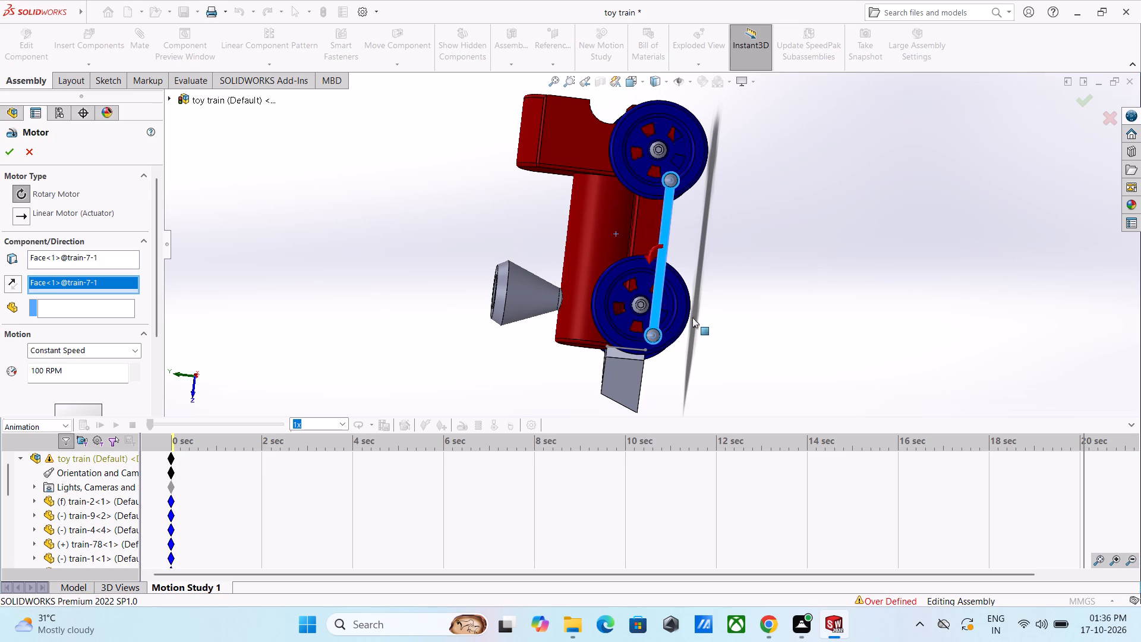
{"action": "left_click_drag", "start_coordinate": [692, 317], "coordinate": [754, 238]}
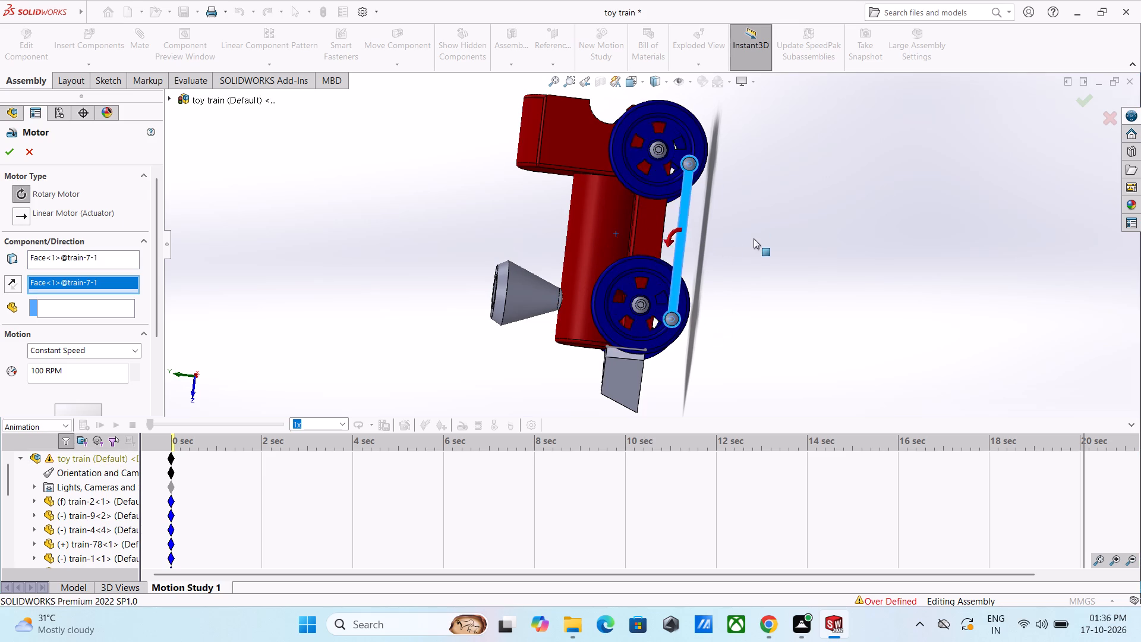
{"action": "left_click_drag", "start_coordinate": [754, 238], "coordinate": [625, 174]}
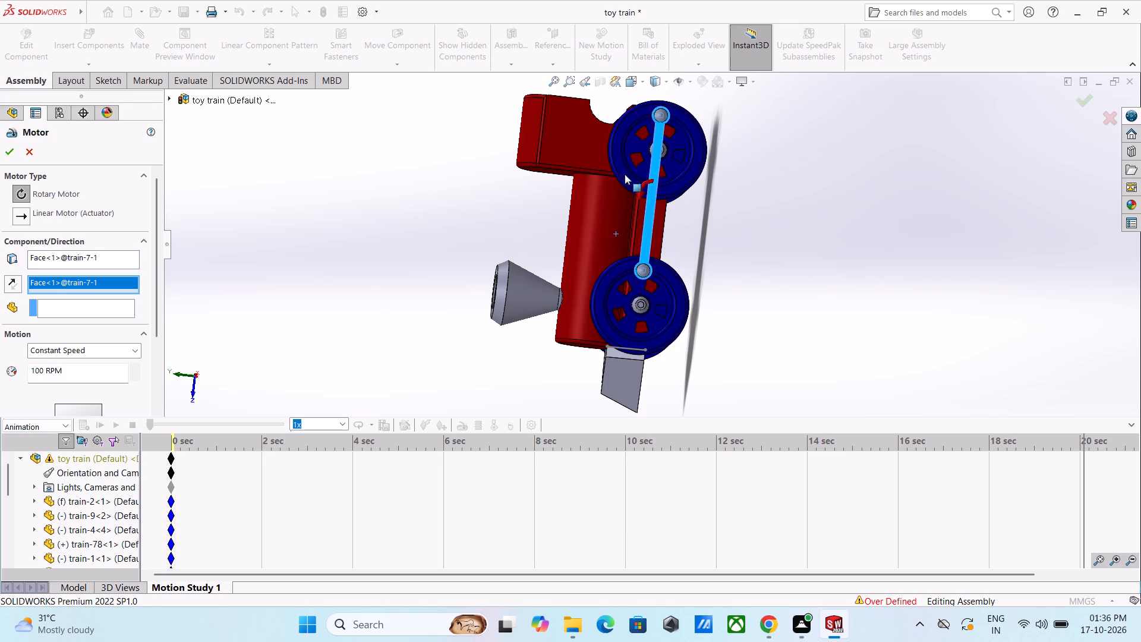
{"action": "left_click_drag", "start_coordinate": [625, 174], "coordinate": [576, 252]}
{"action": "middle_click_drag", "start_coordinate": [839, 281], "coordinate": [900, 265]}
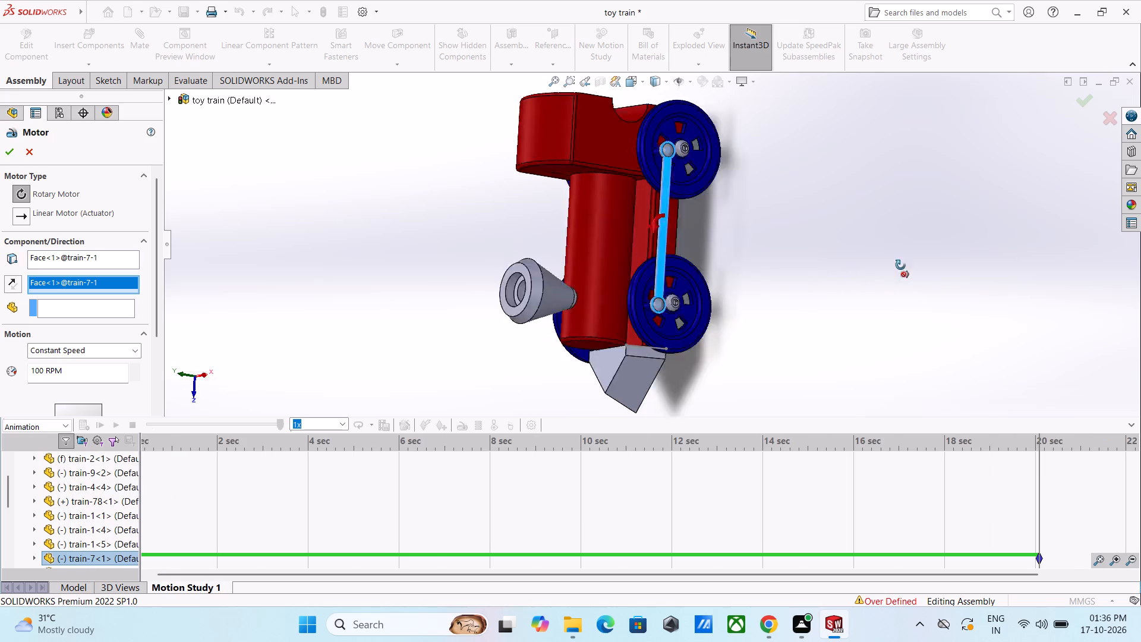
{"action": "middle_click_drag", "start_coordinate": [900, 265], "coordinate": [1011, 244]}
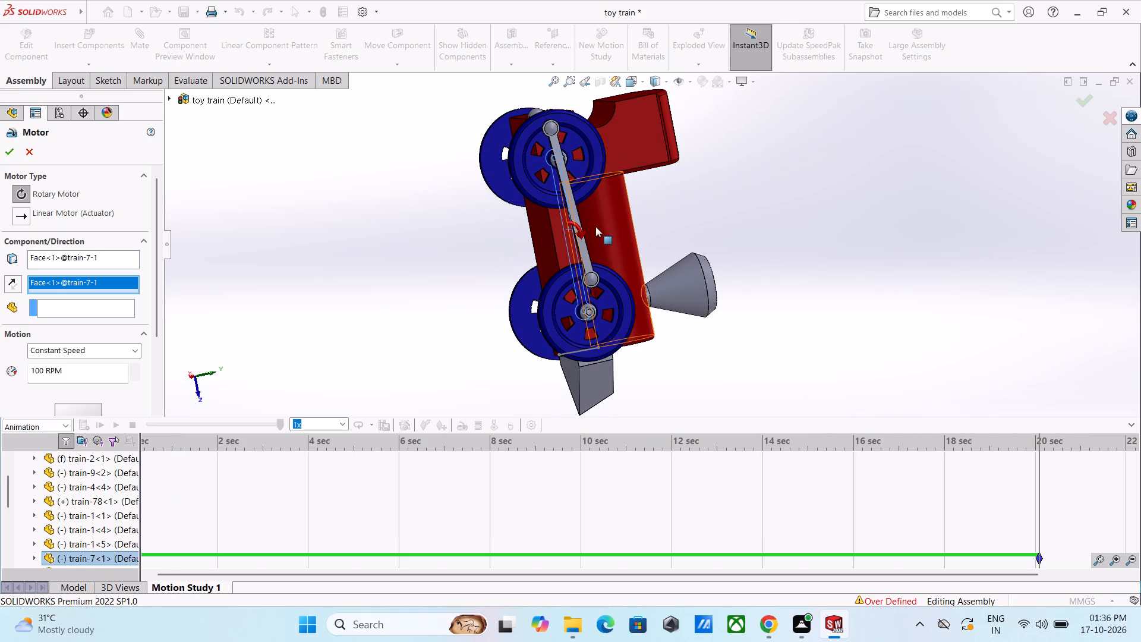
{"action": "middle_click_drag", "start_coordinate": [592, 260], "coordinate": [563, 285]}
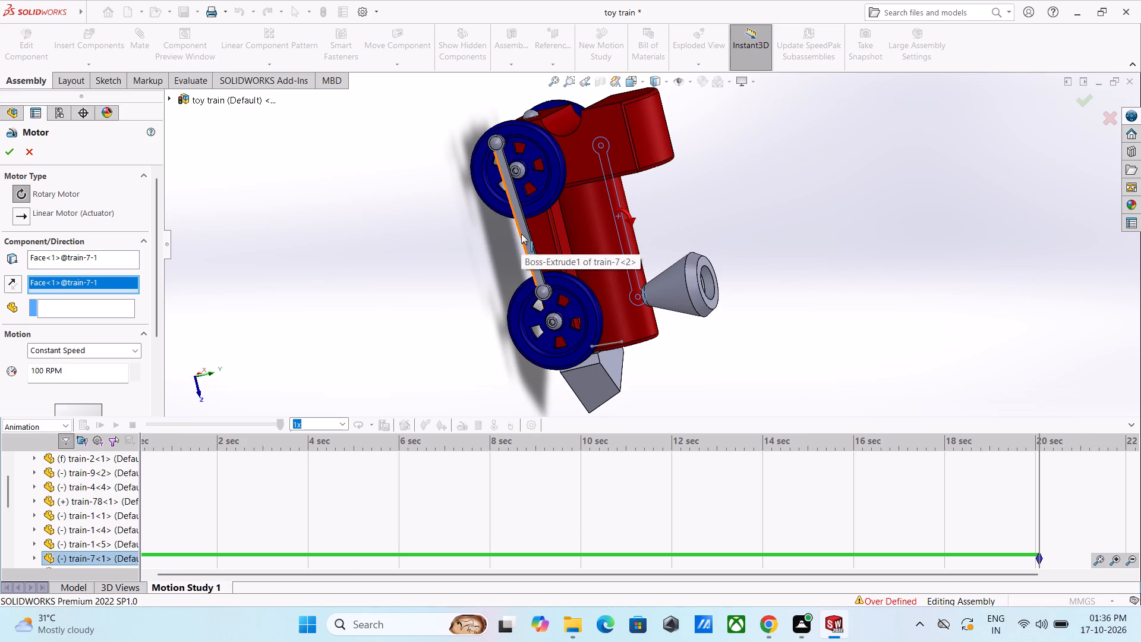
{"action": "left_click_drag", "start_coordinate": [524, 232], "coordinate": [538, 236]}
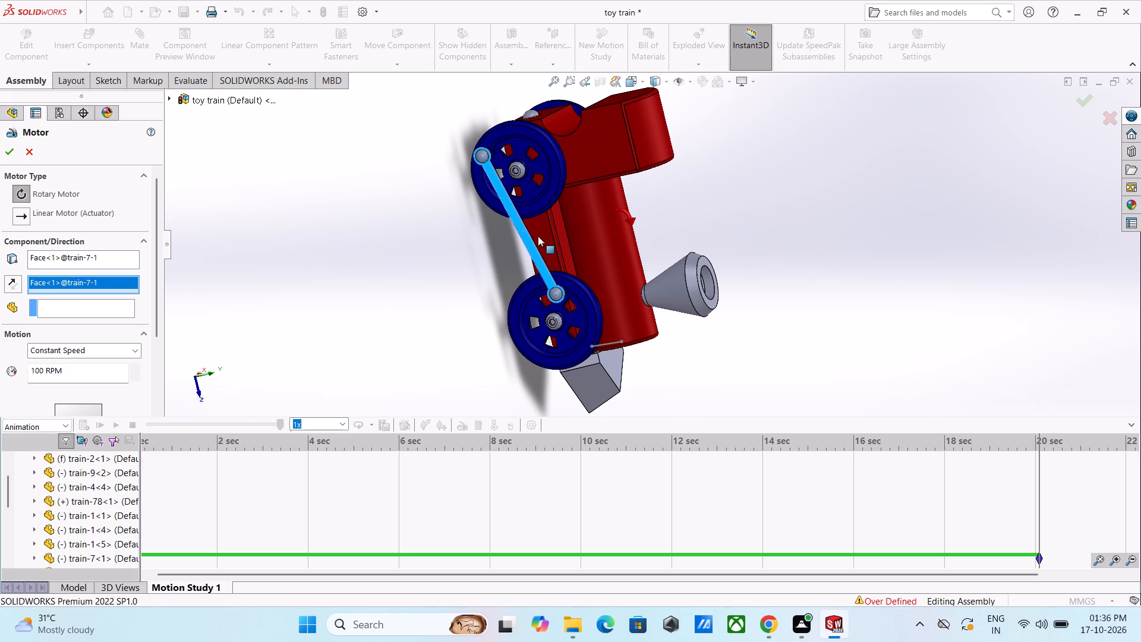
{"action": "left_click_drag", "start_coordinate": [538, 236], "coordinate": [525, 224]}
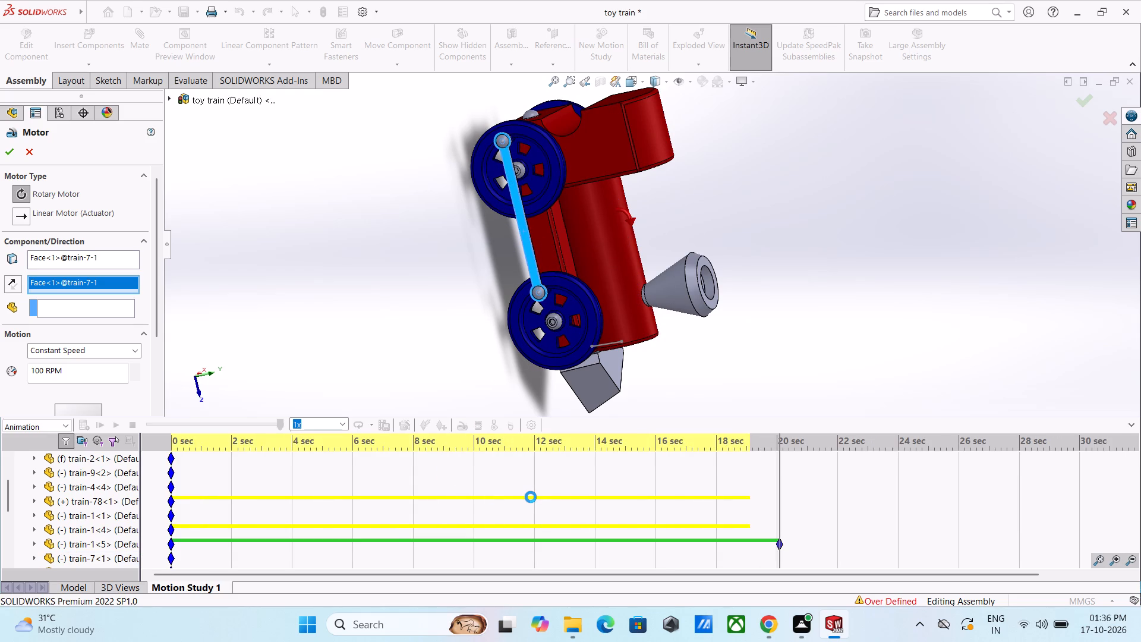
{"action": "double_click", "coordinate": [584, 495]}
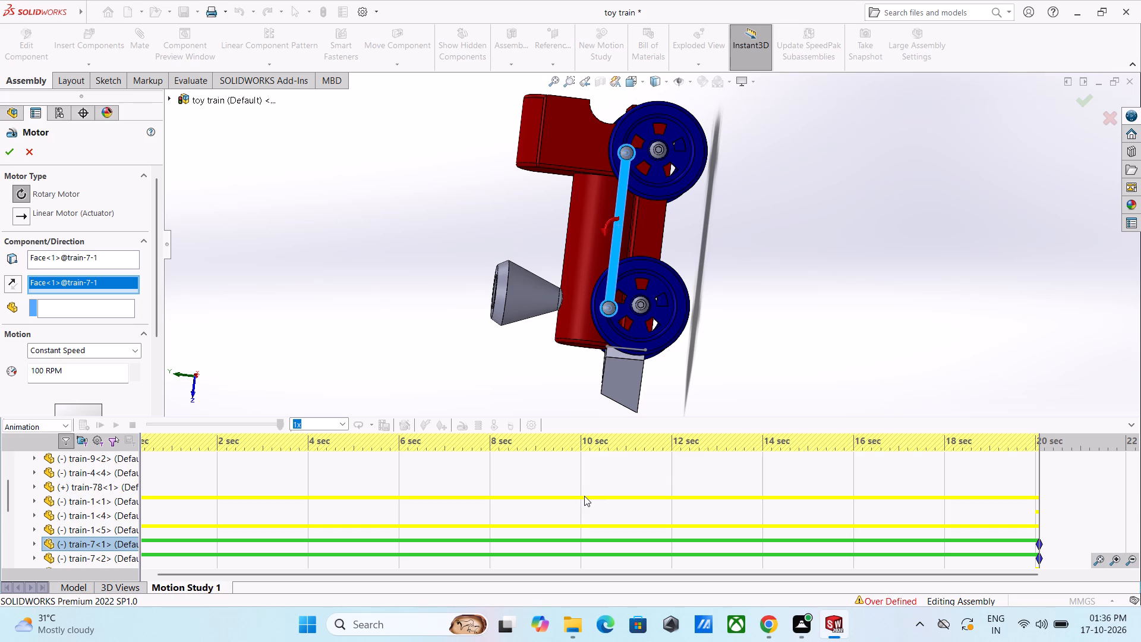
{"action": "double_click", "coordinate": [584, 496]}
{"action": "left_click", "coordinate": [7, 154]}
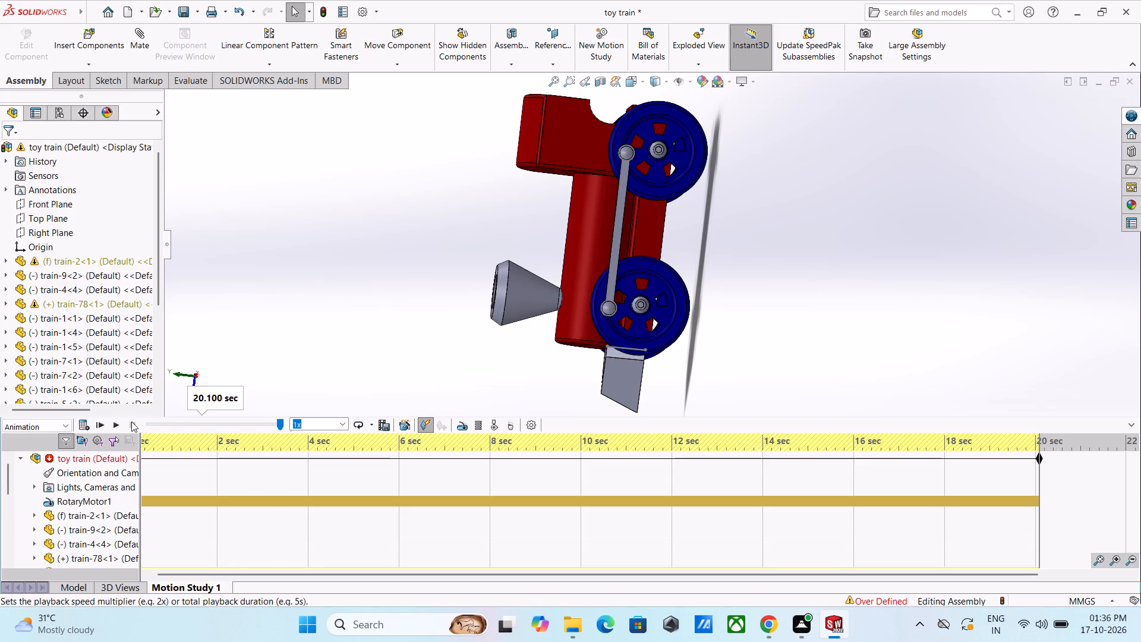
Play the motion study and examine the wheels and connecting rods from the front and side.
{"action": "left_click", "coordinate": [115, 424]}
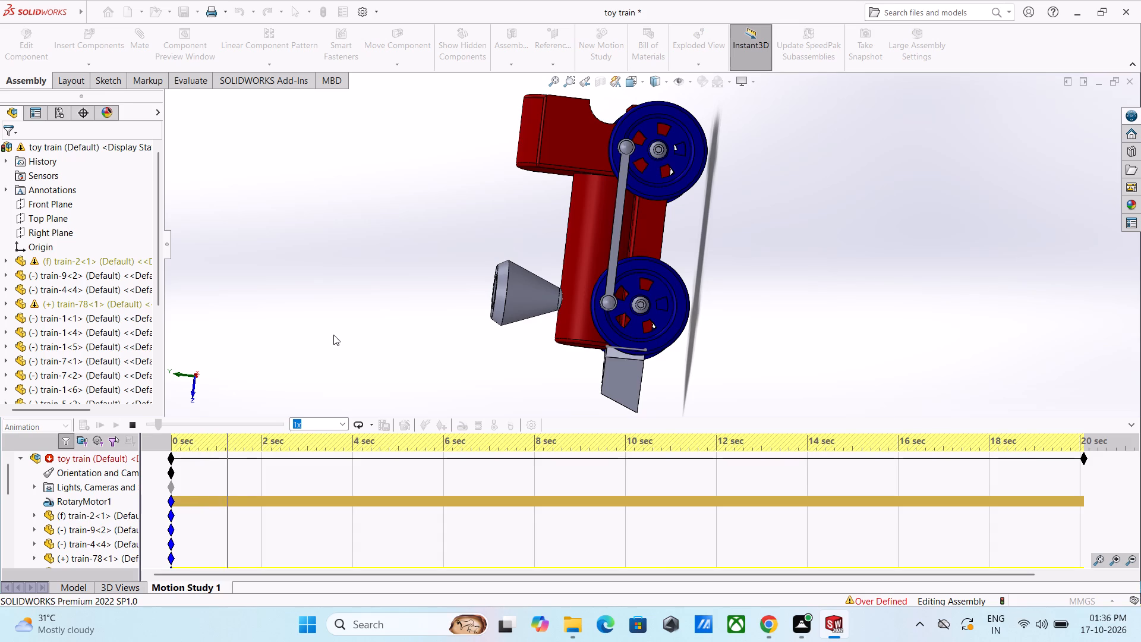
{"action": "middle_click_drag", "start_coordinate": [376, 320], "coordinate": [447, 317]}
{"action": "scroll", "coordinate": [376, 320], "scroll_direction": "down", "scroll_amount": 1}
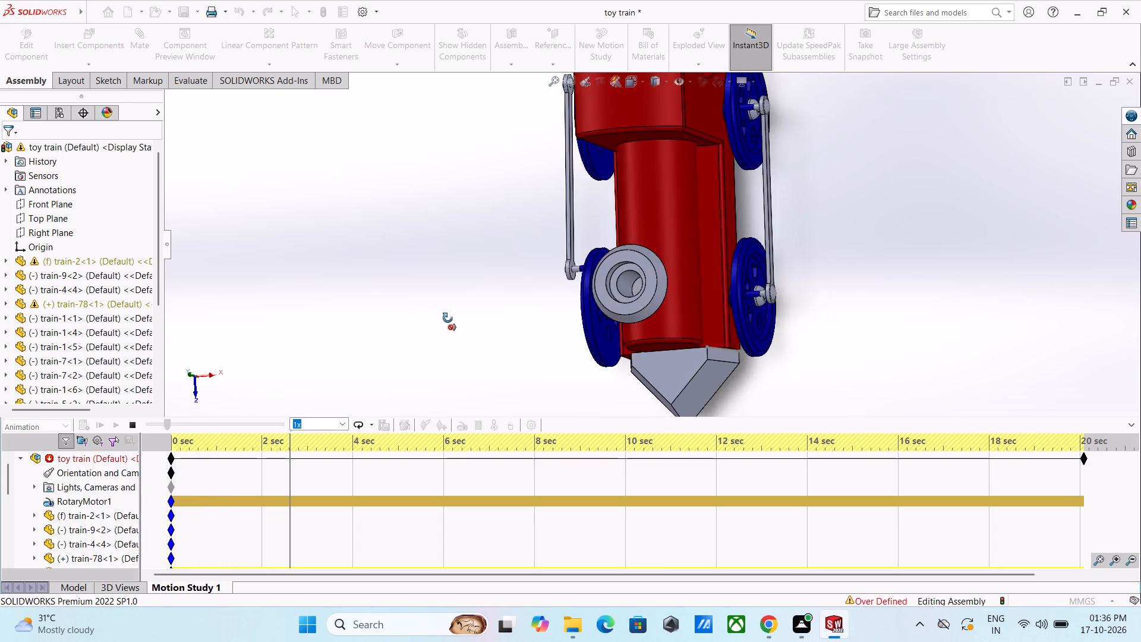
{"action": "middle_click_drag", "start_coordinate": [447, 317], "coordinate": [448, 317]}
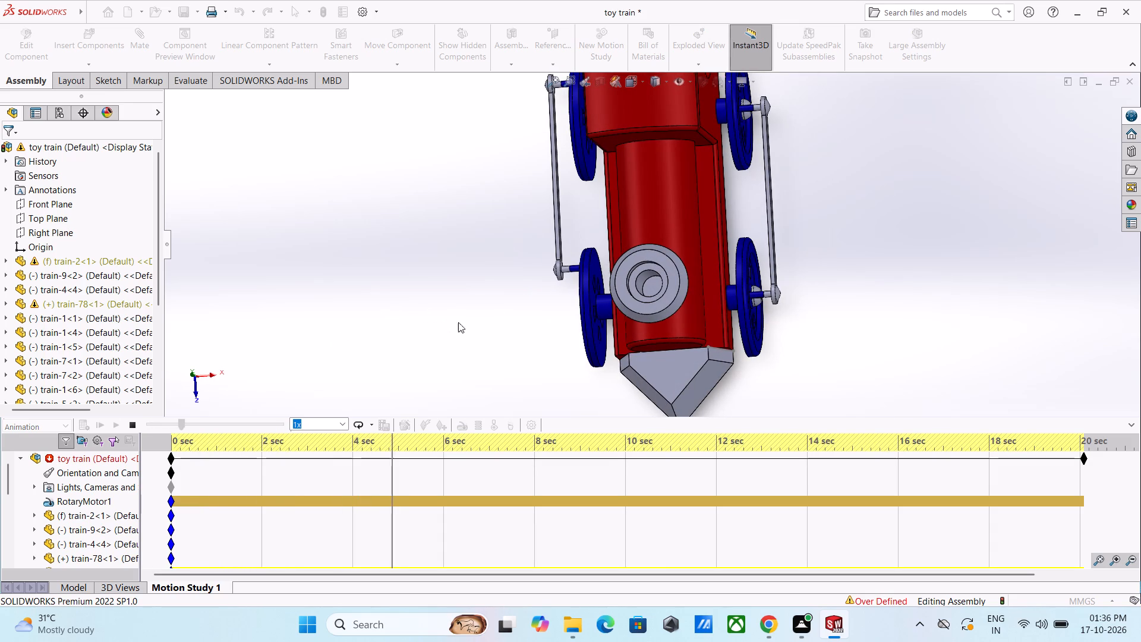
{"action": "middle_click_drag", "start_coordinate": [797, 227], "coordinate": [738, 251]}
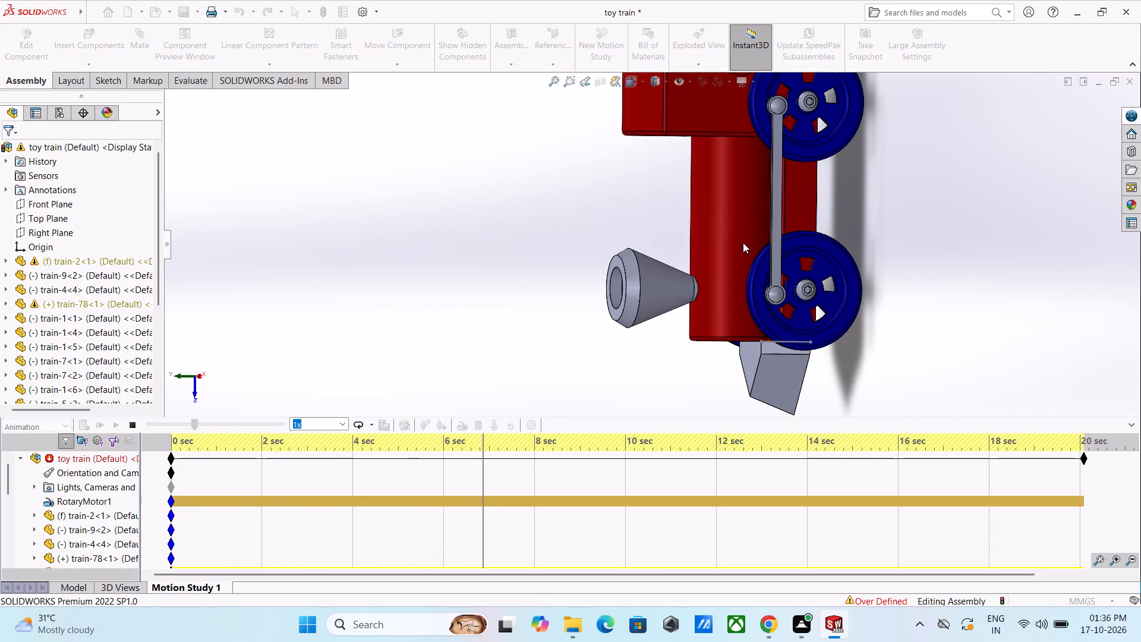
Stop the running playback of the toy train's motion study.
{"action": "key", "text": "Escape"}
{"action": "key", "text": "grave"}
{"action": "key", "text": "Escape"}
{"action": "key", "text": "Escape"}
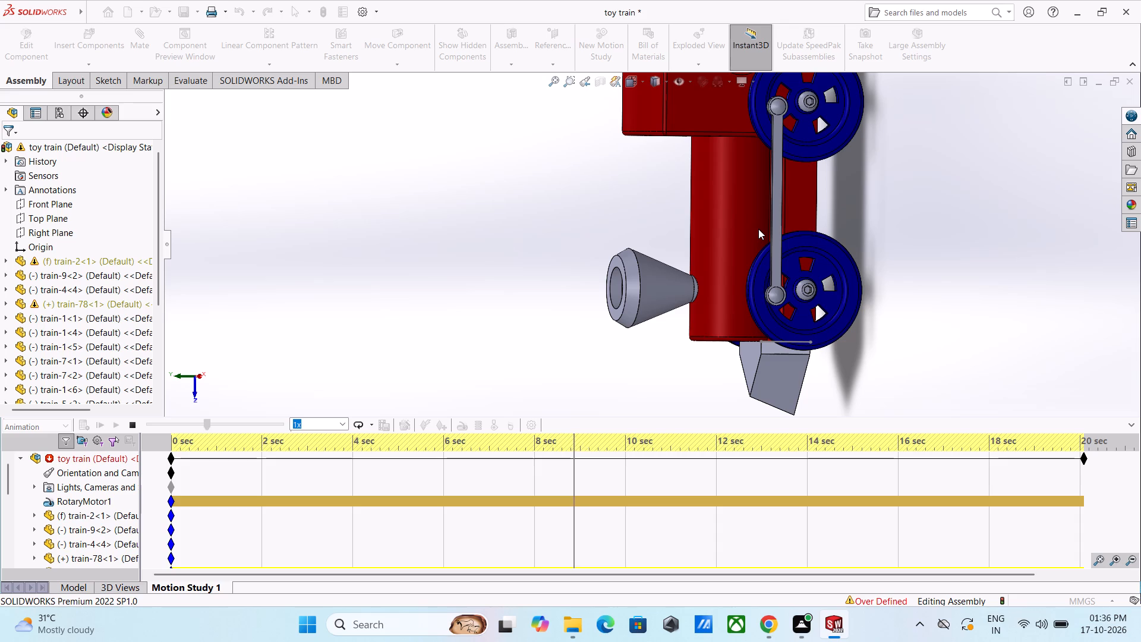
{"action": "key", "text": "Escape"}
{"action": "key", "text": "Escape"}
{"action": "key", "text": "Escape"}
{"action": "key", "text": "Escape"}
{"action": "key", "text": "Escape"}
{"action": "key", "text": "Escape"}
{"action": "key", "text": "ctrl+z"}
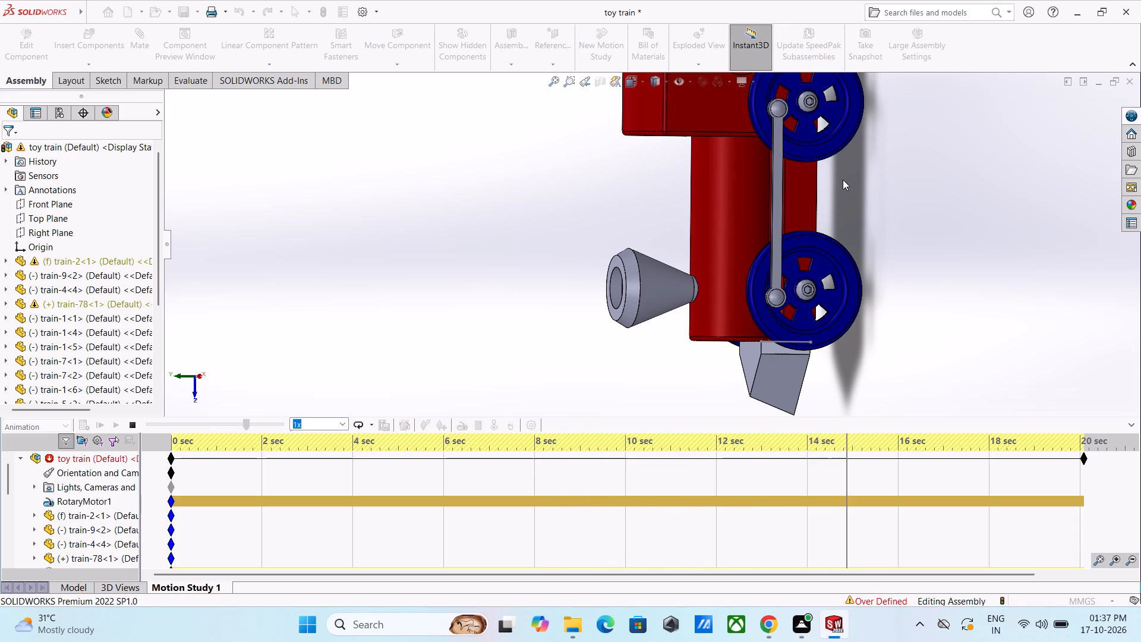
{"action": "left_click_drag", "start_coordinate": [1121, 9], "coordinate": [1125, 1]}
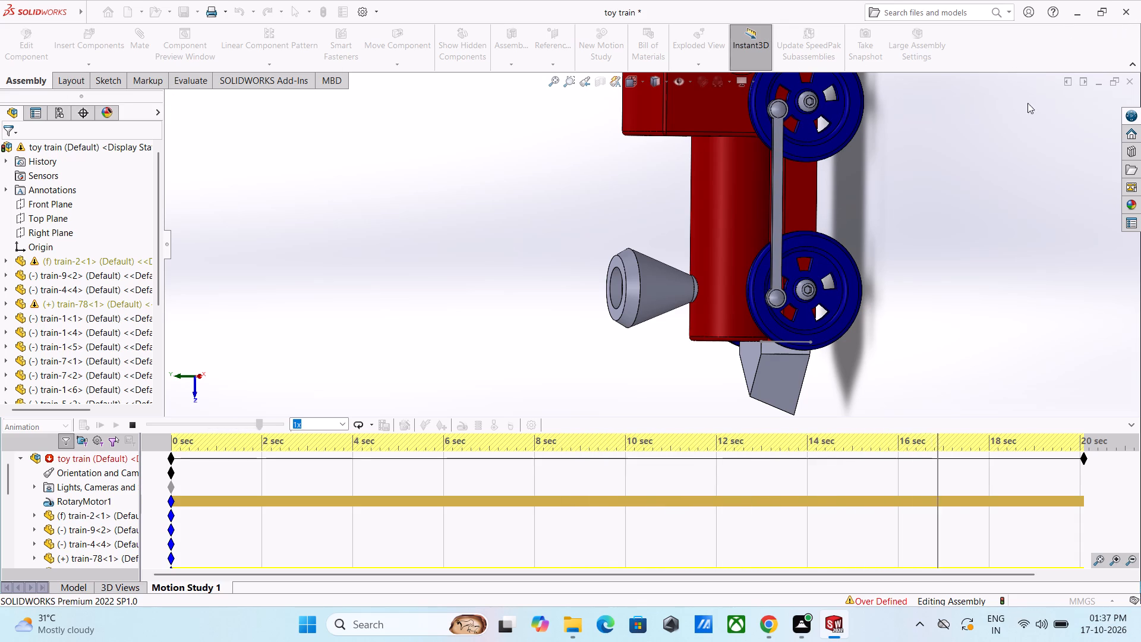
{"action": "left_click", "coordinate": [128, 428]}
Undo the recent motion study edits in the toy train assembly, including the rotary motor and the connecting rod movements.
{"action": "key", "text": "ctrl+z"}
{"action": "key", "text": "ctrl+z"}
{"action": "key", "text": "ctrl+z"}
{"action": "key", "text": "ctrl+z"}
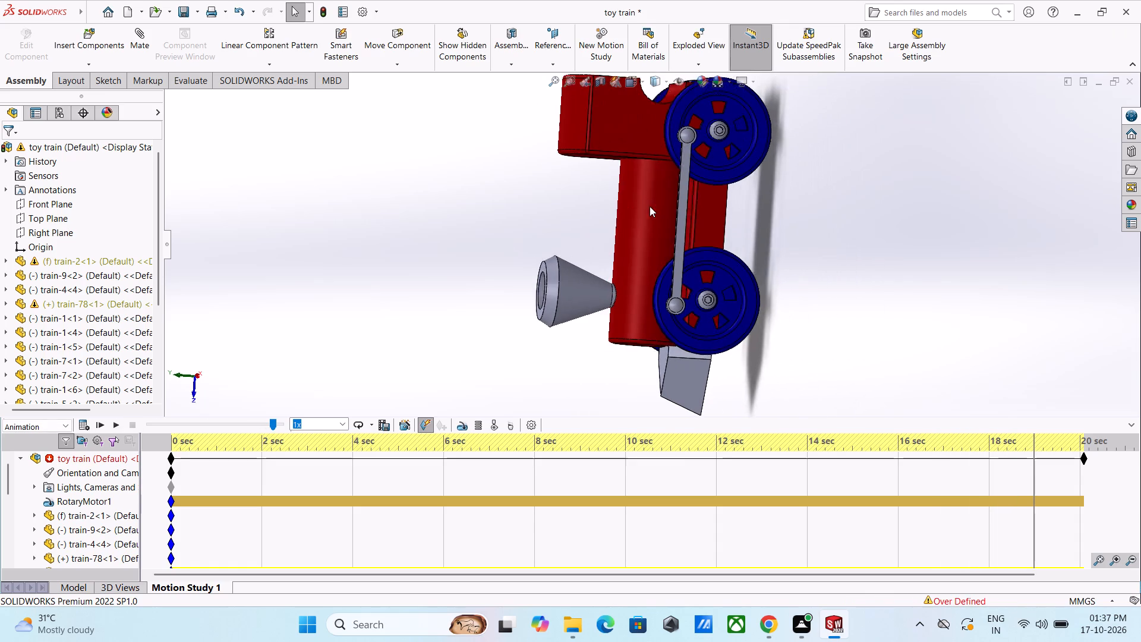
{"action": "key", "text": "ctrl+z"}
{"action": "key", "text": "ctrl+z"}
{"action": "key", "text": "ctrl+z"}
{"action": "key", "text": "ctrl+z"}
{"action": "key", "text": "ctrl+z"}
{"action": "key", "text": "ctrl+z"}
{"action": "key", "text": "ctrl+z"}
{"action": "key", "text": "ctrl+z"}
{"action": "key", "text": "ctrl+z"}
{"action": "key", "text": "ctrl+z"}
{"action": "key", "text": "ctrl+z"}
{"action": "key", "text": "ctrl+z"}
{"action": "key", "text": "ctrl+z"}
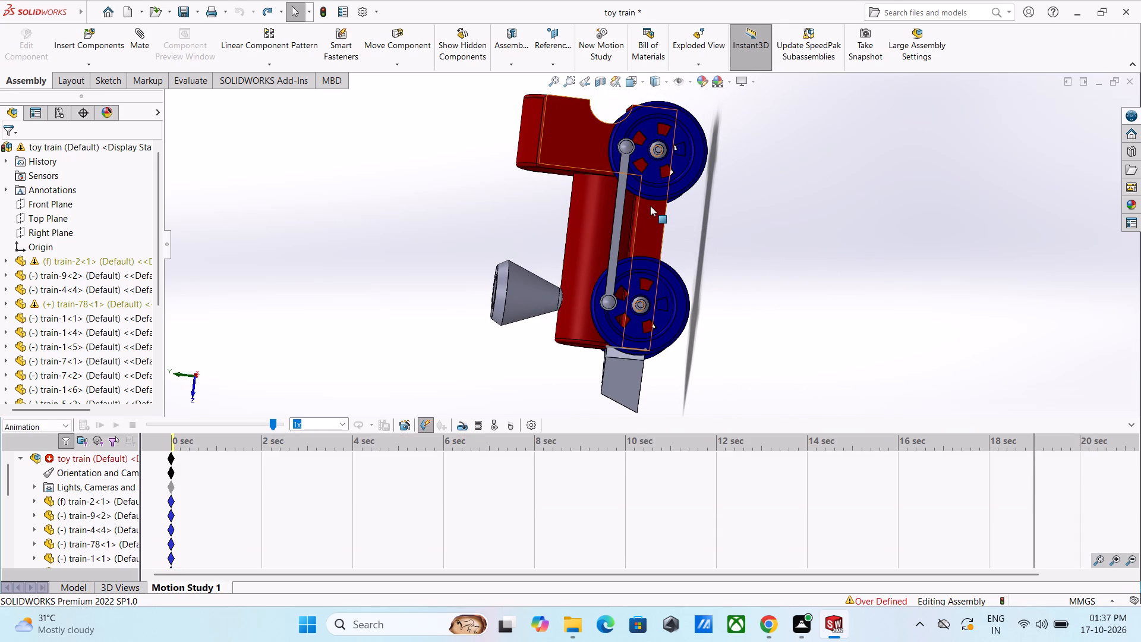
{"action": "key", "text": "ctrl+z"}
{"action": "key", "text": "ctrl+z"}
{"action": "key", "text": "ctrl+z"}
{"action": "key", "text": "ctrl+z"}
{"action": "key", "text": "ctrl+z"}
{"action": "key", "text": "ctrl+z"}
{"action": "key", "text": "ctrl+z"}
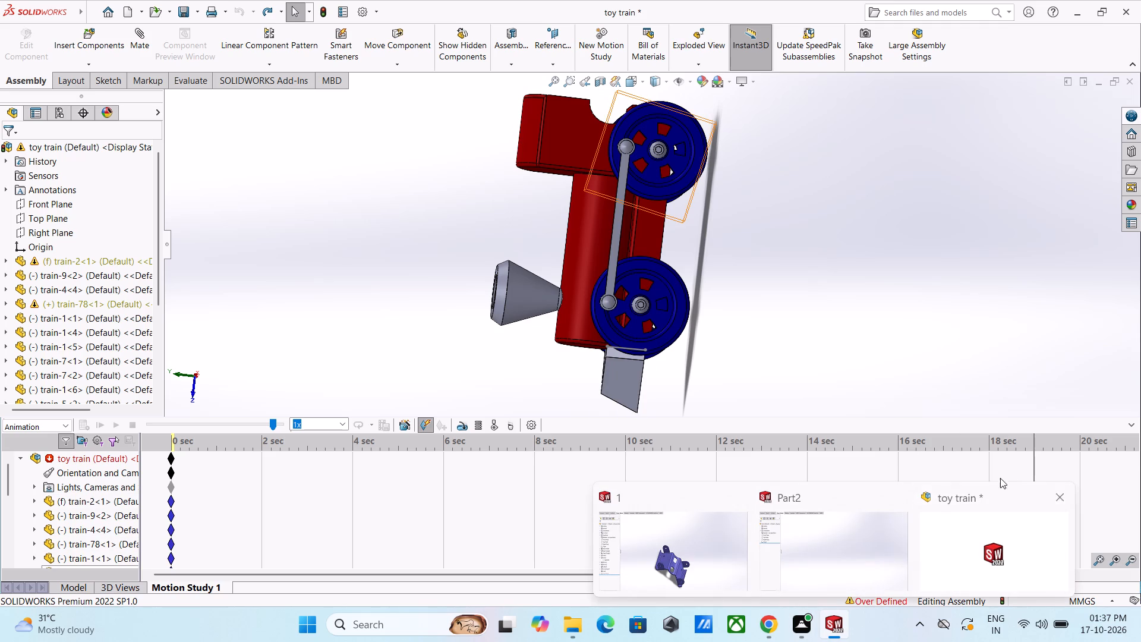
Close the toy train assembly without saving its changes.
{"action": "left_click", "coordinate": [1061, 499]}
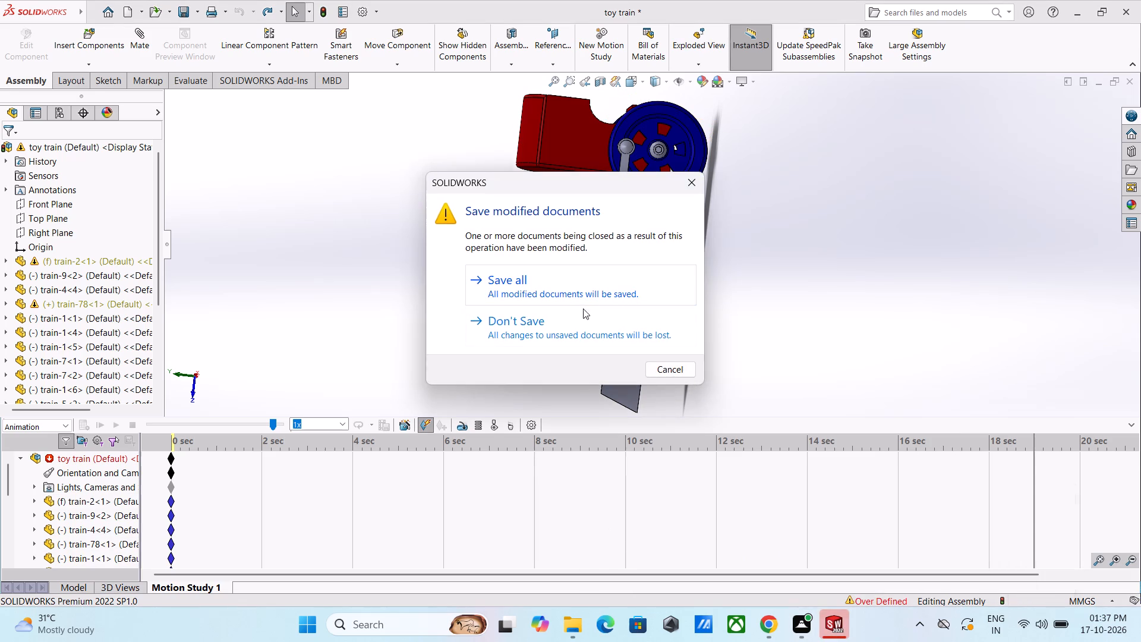
{"action": "left_click", "coordinate": [582, 328]}
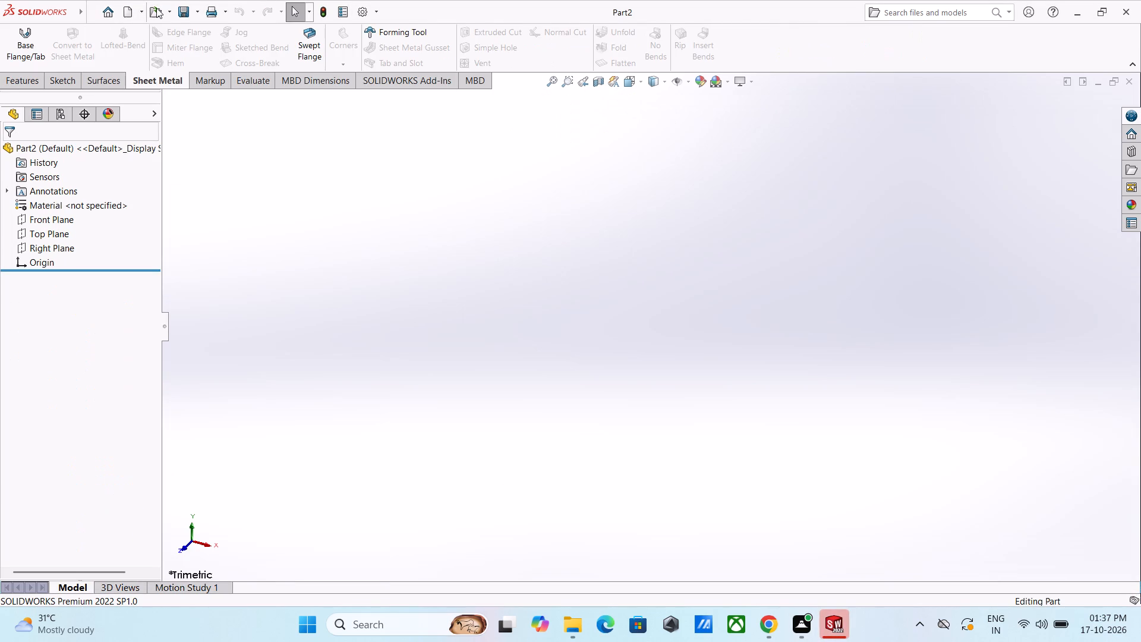
Open the piston assembly from the Finial Assembly(S.W) folder.
{"action": "left_click", "coordinate": [156, 8]}
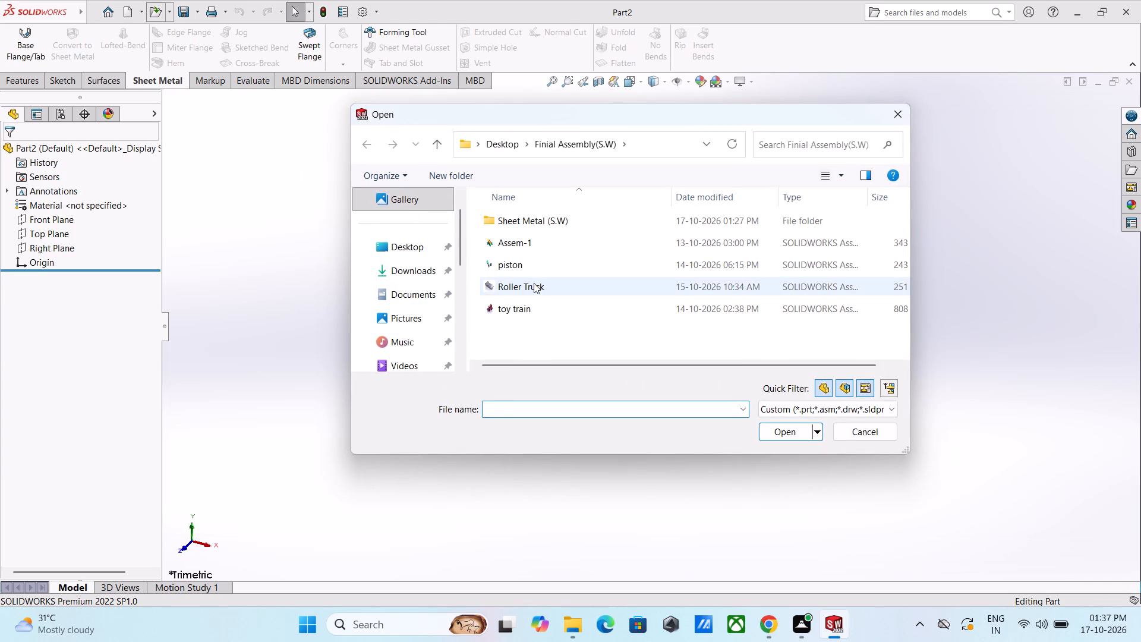
{"action": "left_click", "coordinate": [527, 261]}
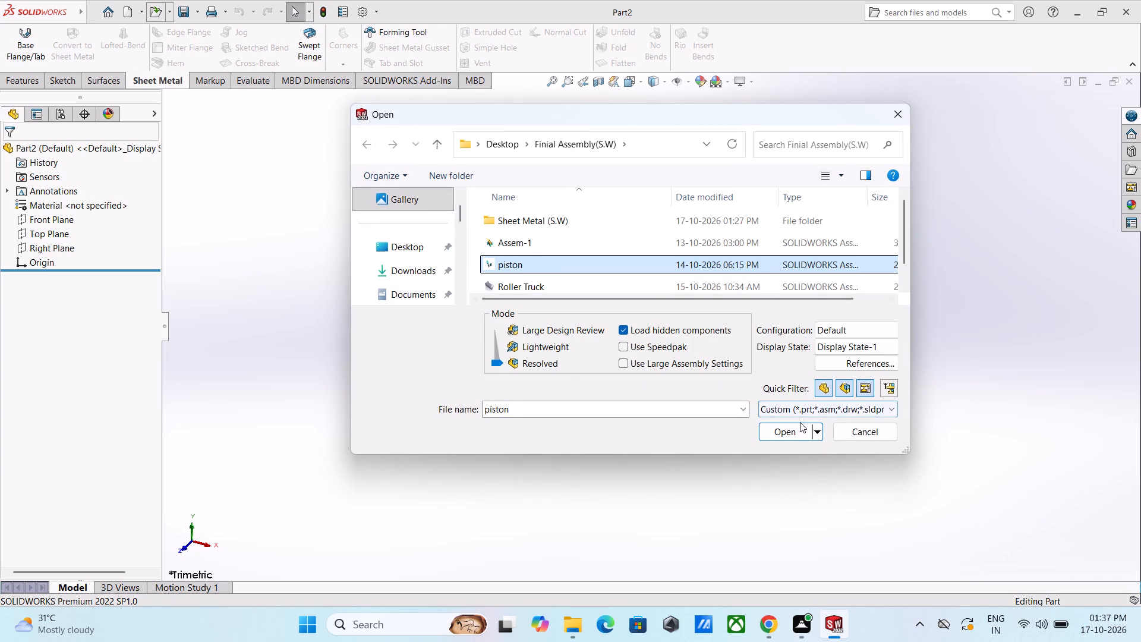
{"action": "left_click", "coordinate": [792, 431]}
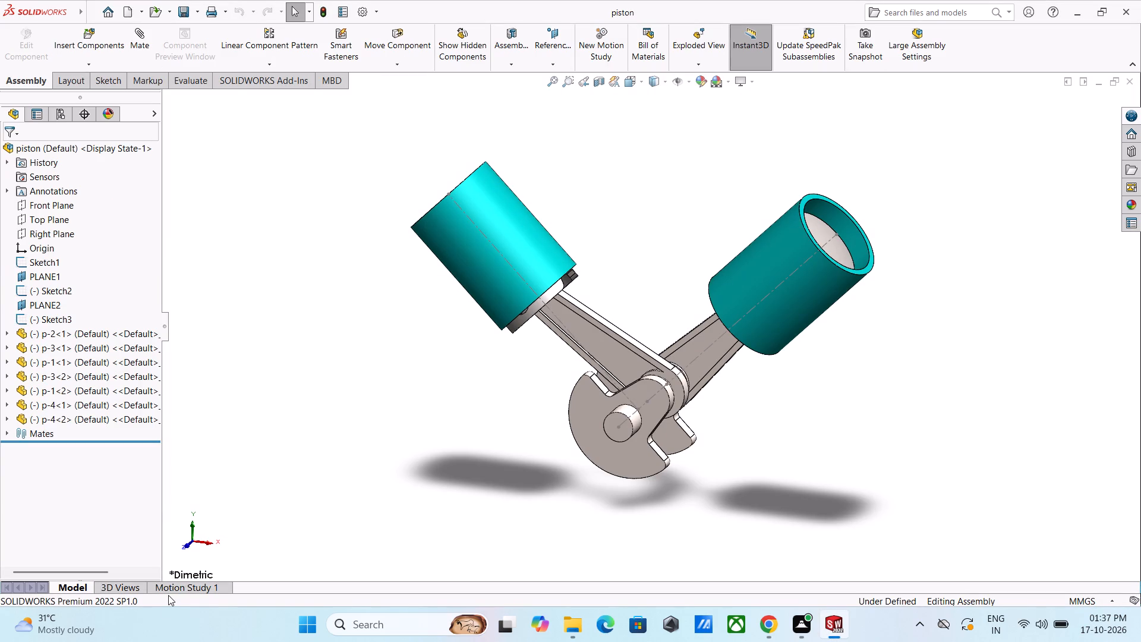
Play Motion Study 1 of the piston assembly and examine how the crank, connecting rods and pistons move.
{"action": "left_click", "coordinate": [168, 595]}
{"action": "left_click", "coordinate": [170, 588]}
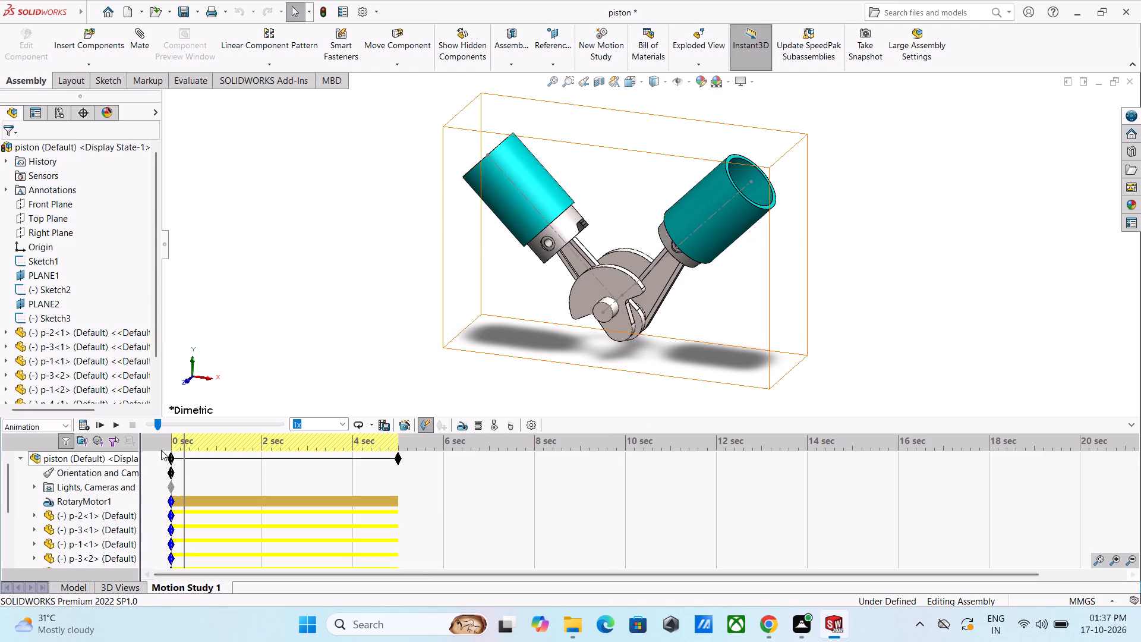
{"action": "left_click", "coordinate": [116, 426]}
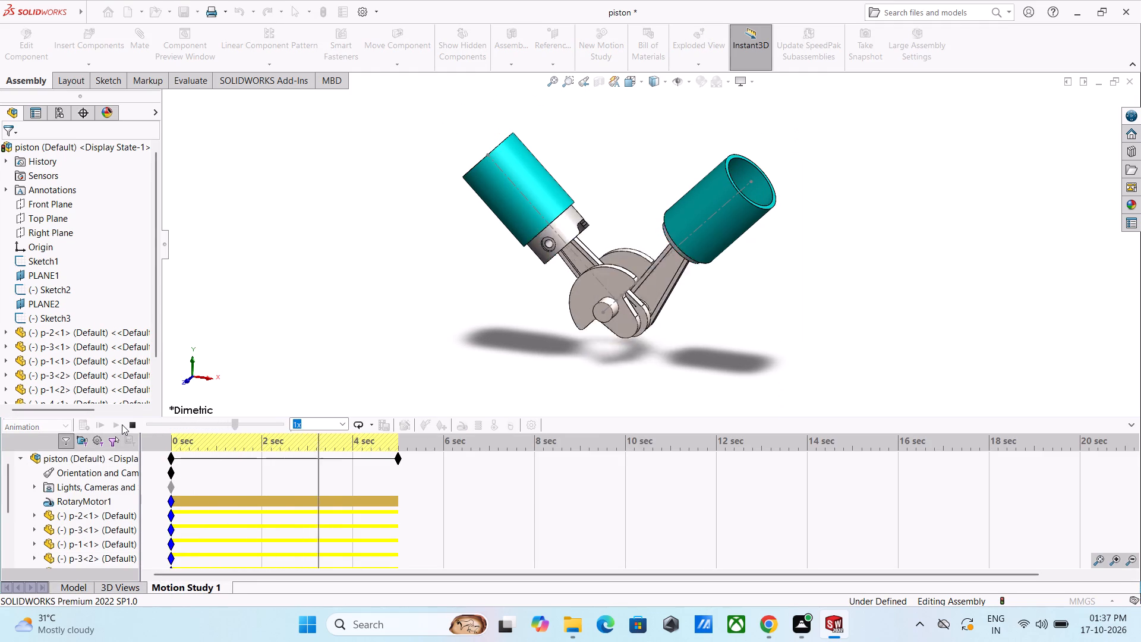
{"action": "scroll", "coordinate": [639, 275], "scroll_direction": "up", "scroll_amount": 2}
{"action": "scroll", "coordinate": [613, 288], "scroll_direction": "down", "scroll_amount": 3}
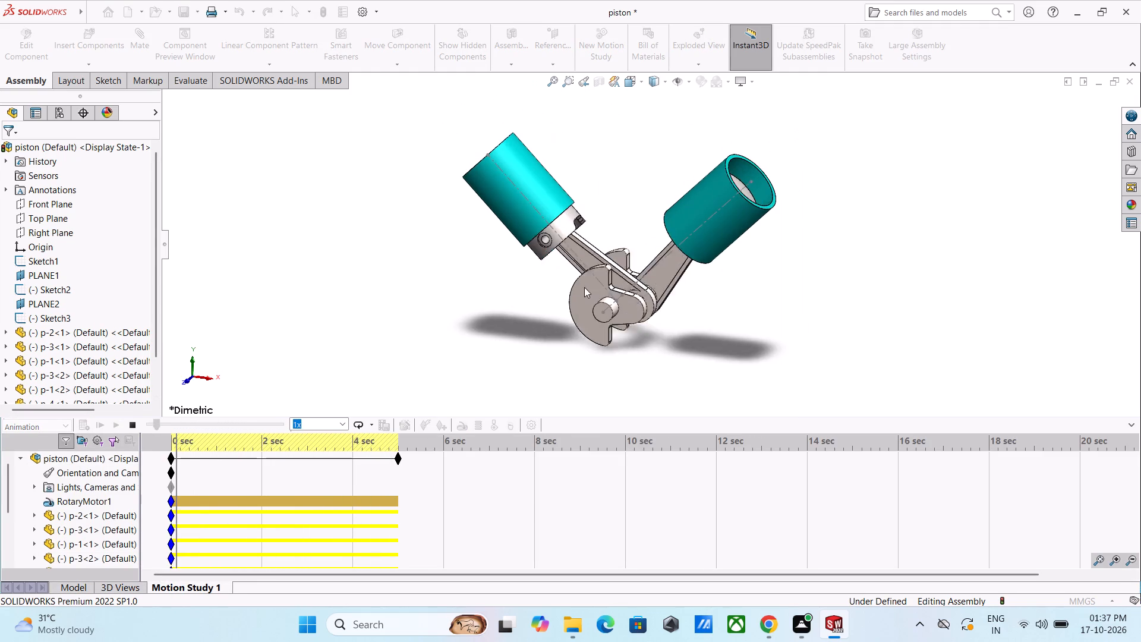
{"action": "scroll", "coordinate": [534, 271], "scroll_direction": "down", "scroll_amount": 4}
{"action": "scroll", "coordinate": [542, 262], "scroll_direction": "up", "scroll_amount": 3}
{"action": "scroll", "coordinate": [786, 129], "scroll_direction": "up", "scroll_amount": 1}
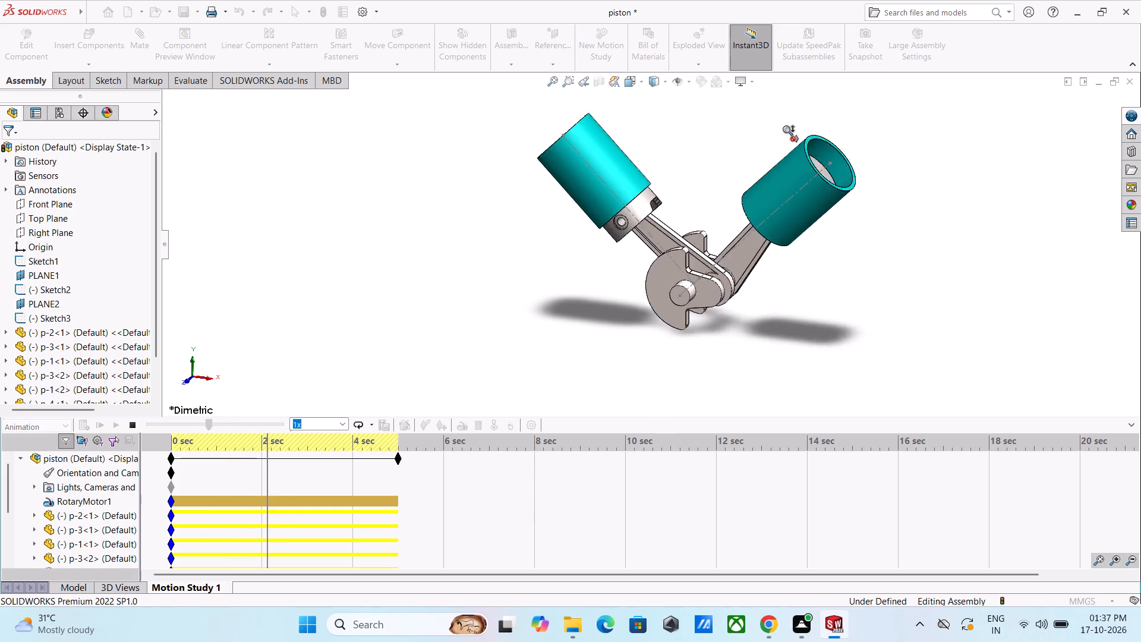
{"action": "scroll", "coordinate": [786, 129], "scroll_direction": "up", "scroll_amount": 1}
{"action": "scroll", "coordinate": [786, 129], "scroll_direction": "down", "scroll_amount": 3}
{"action": "scroll", "coordinate": [633, 201], "scroll_direction": "up", "scroll_amount": 2}
{"action": "scroll", "coordinate": [570, 297], "scroll_direction": "down", "scroll_amount": 2}
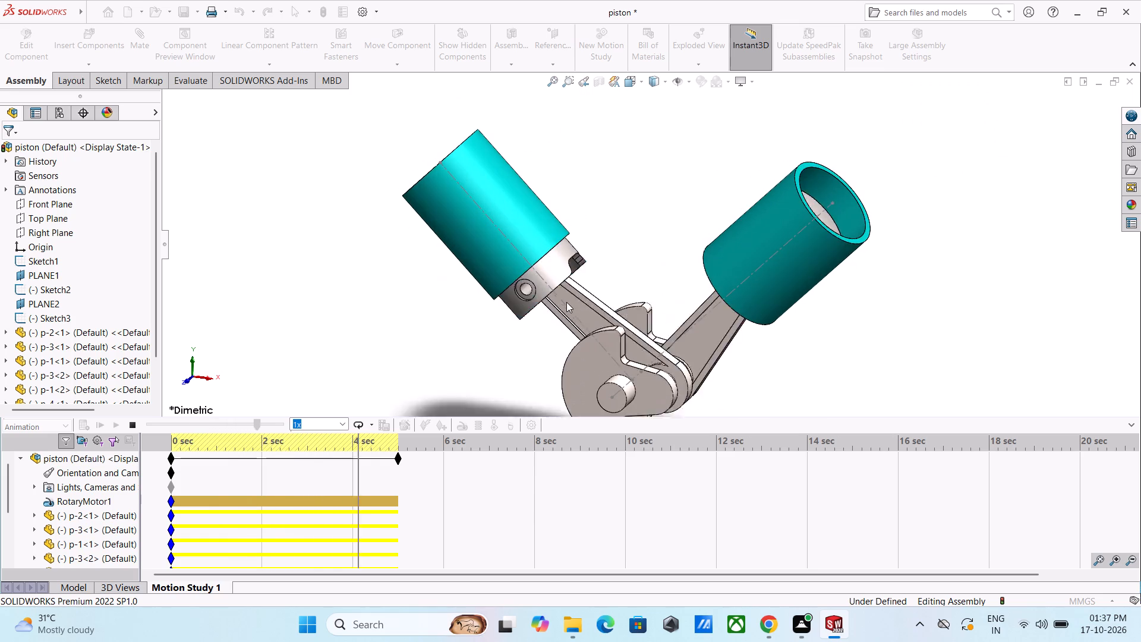
{"action": "scroll", "coordinate": [566, 302], "scroll_direction": "up", "scroll_amount": 2}
{"action": "scroll", "coordinate": [543, 323], "scroll_direction": "down", "scroll_amount": 2}
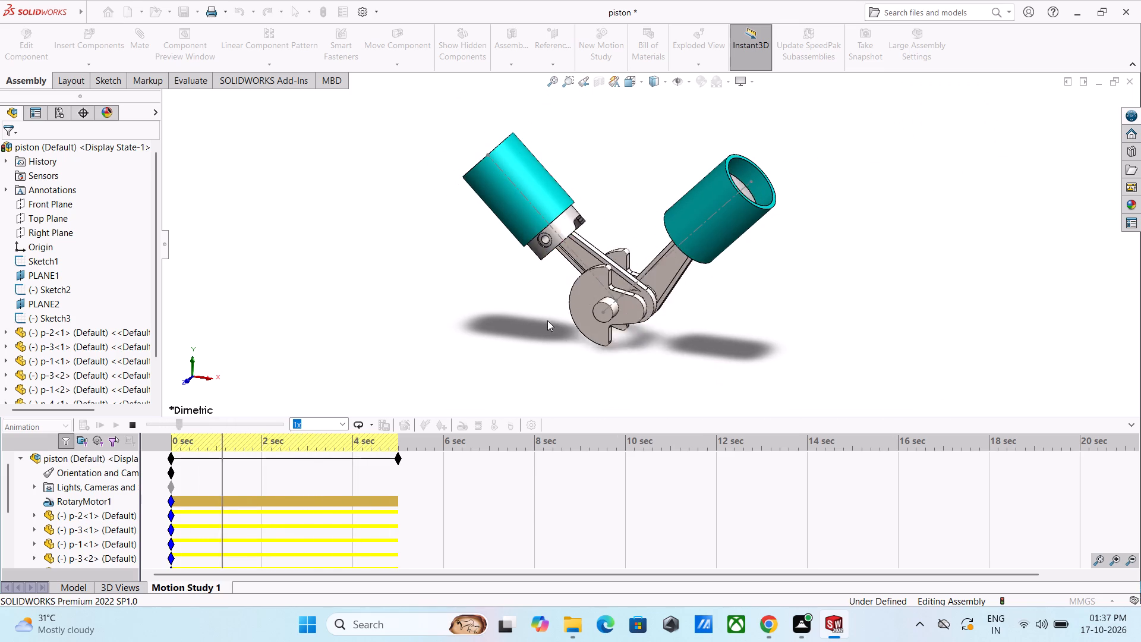
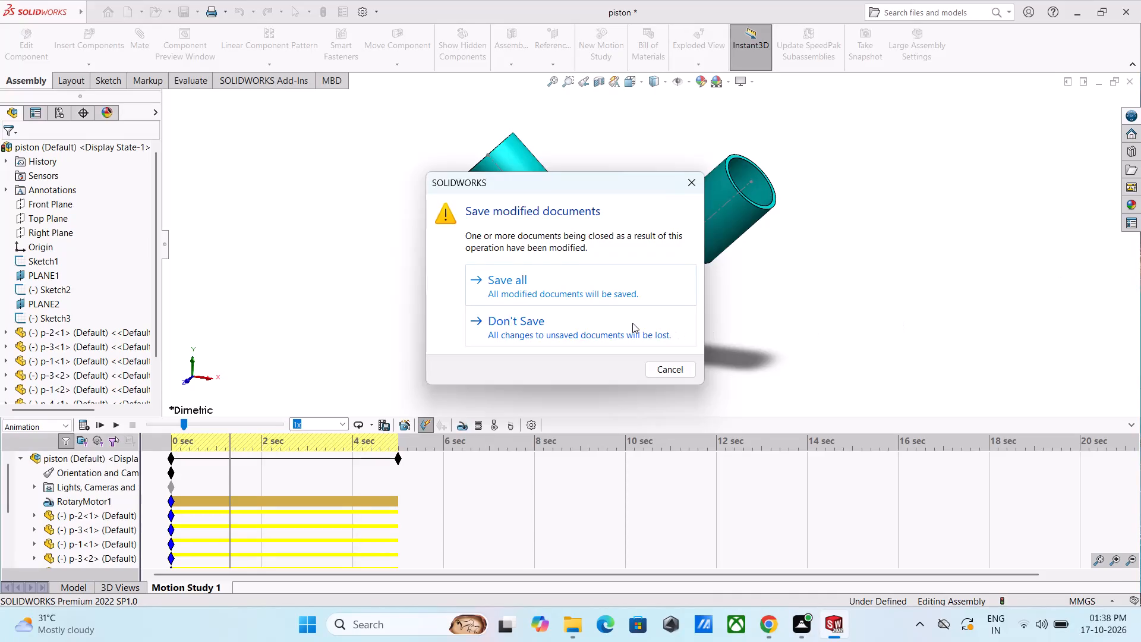
Close the piston assembly without saving its changes.
{"action": "left_click", "coordinate": [632, 323]}
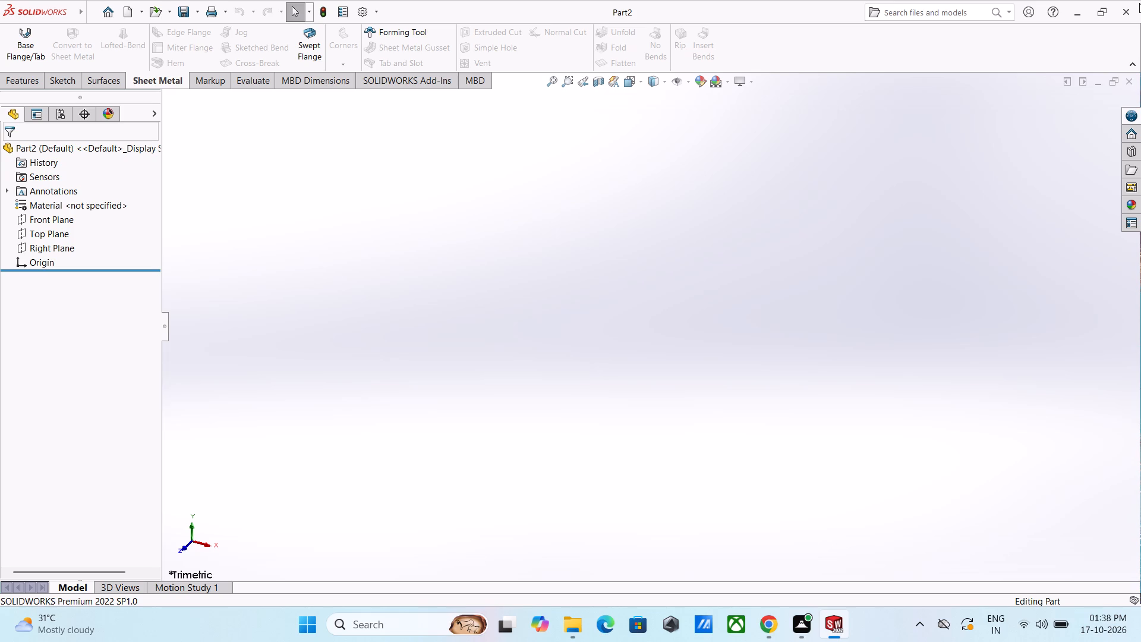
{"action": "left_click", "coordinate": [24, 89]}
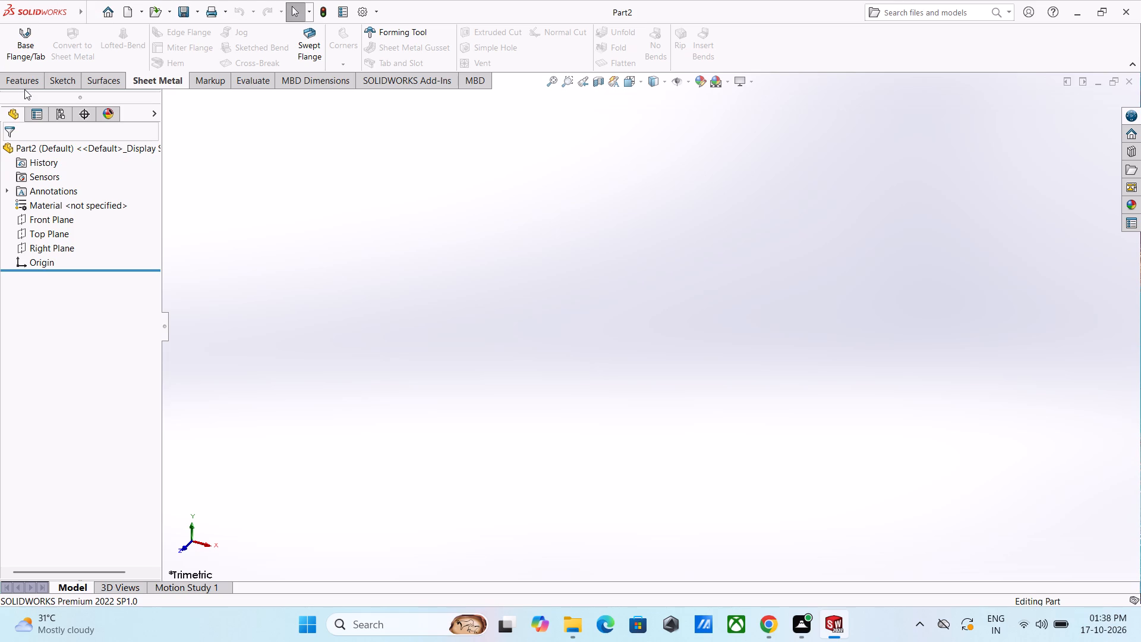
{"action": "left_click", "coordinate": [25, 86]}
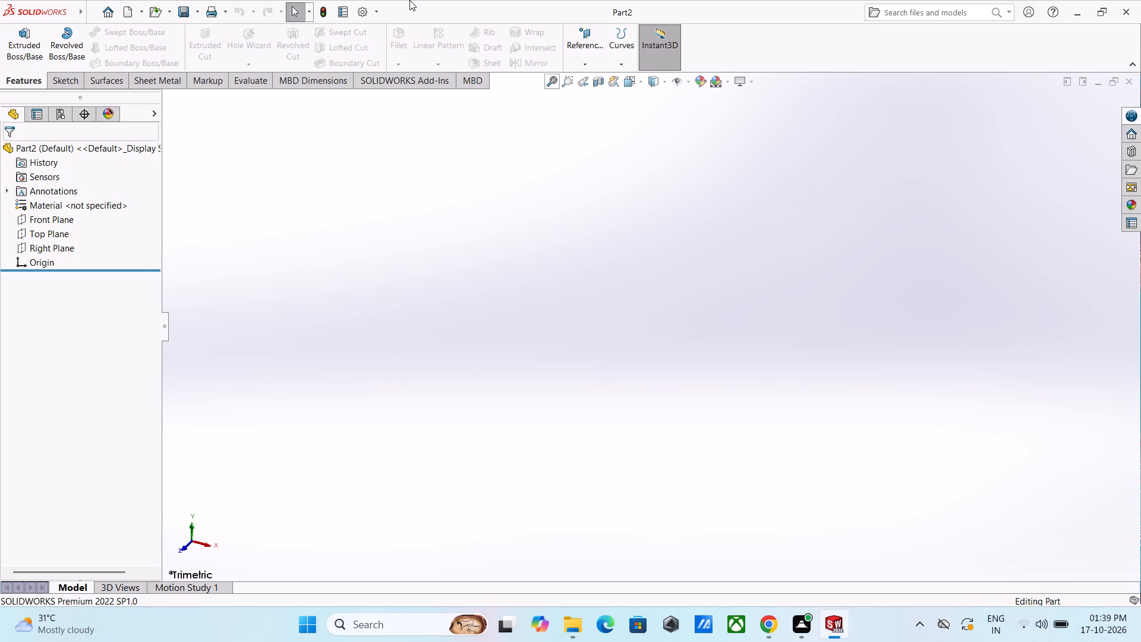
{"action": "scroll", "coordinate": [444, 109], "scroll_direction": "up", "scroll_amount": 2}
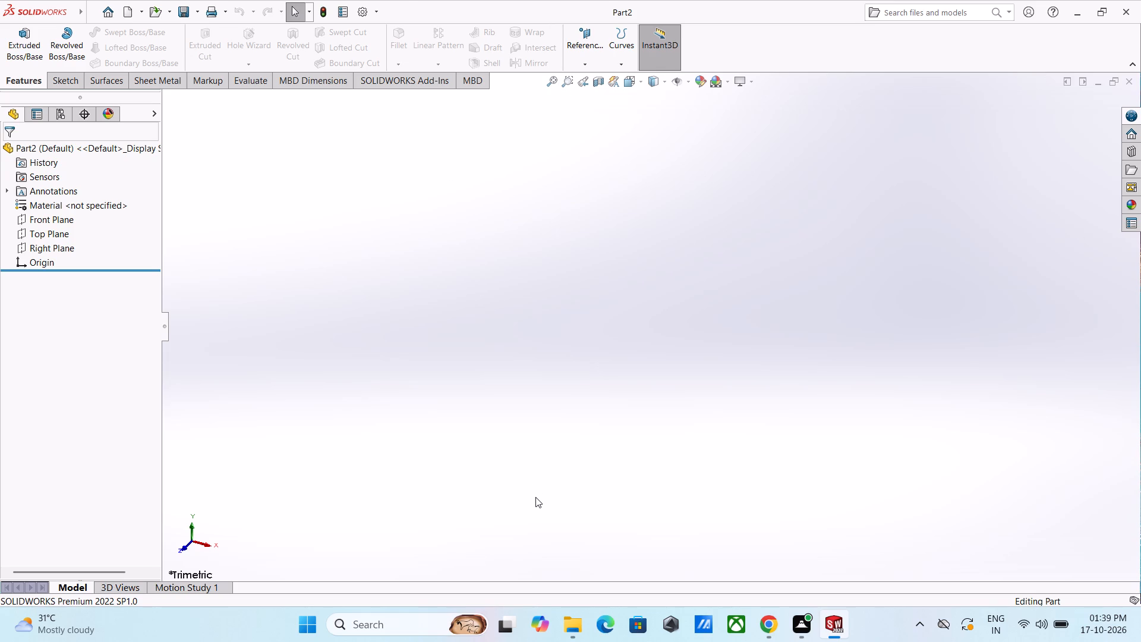
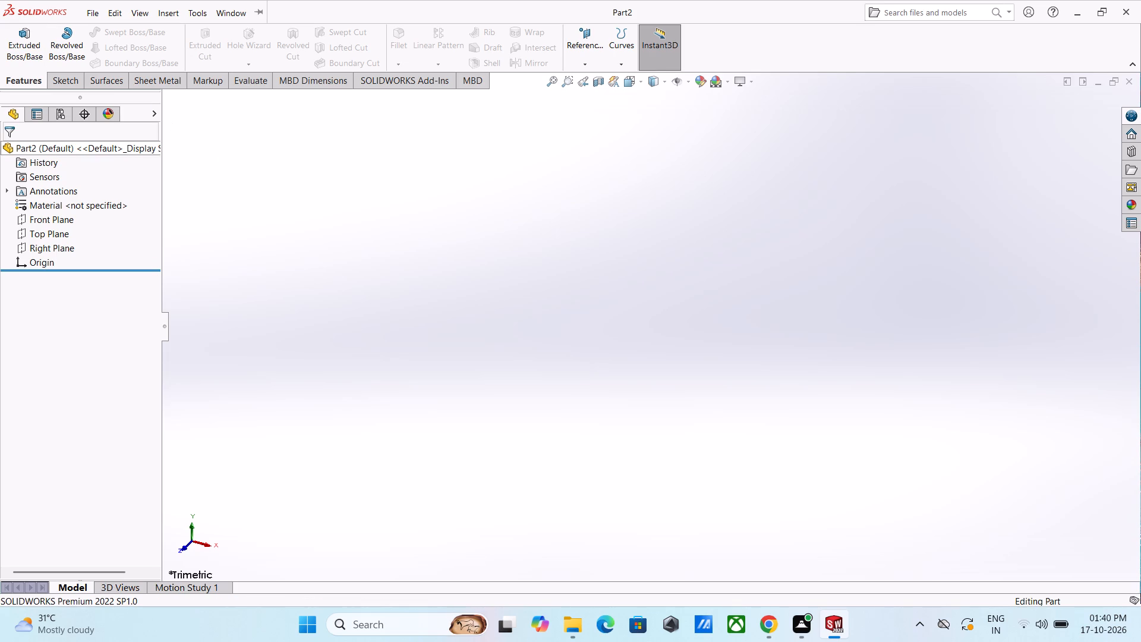
Start a new sketch on the Front Plane.
{"action": "left_click", "coordinate": [65, 81]}
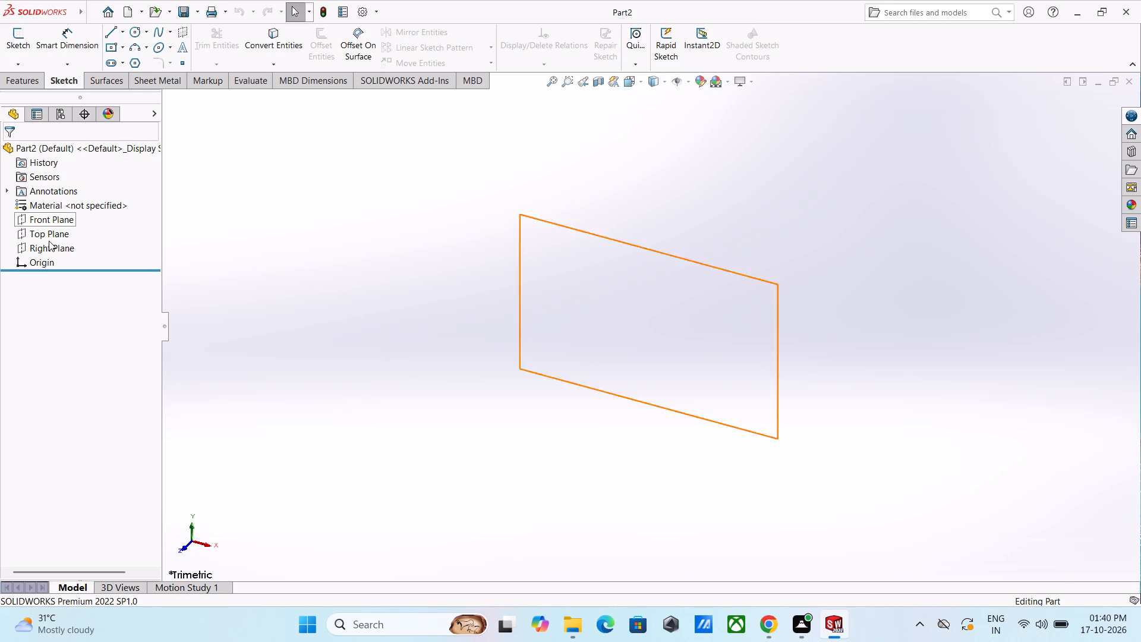
{"action": "left_click", "coordinate": [56, 216]}
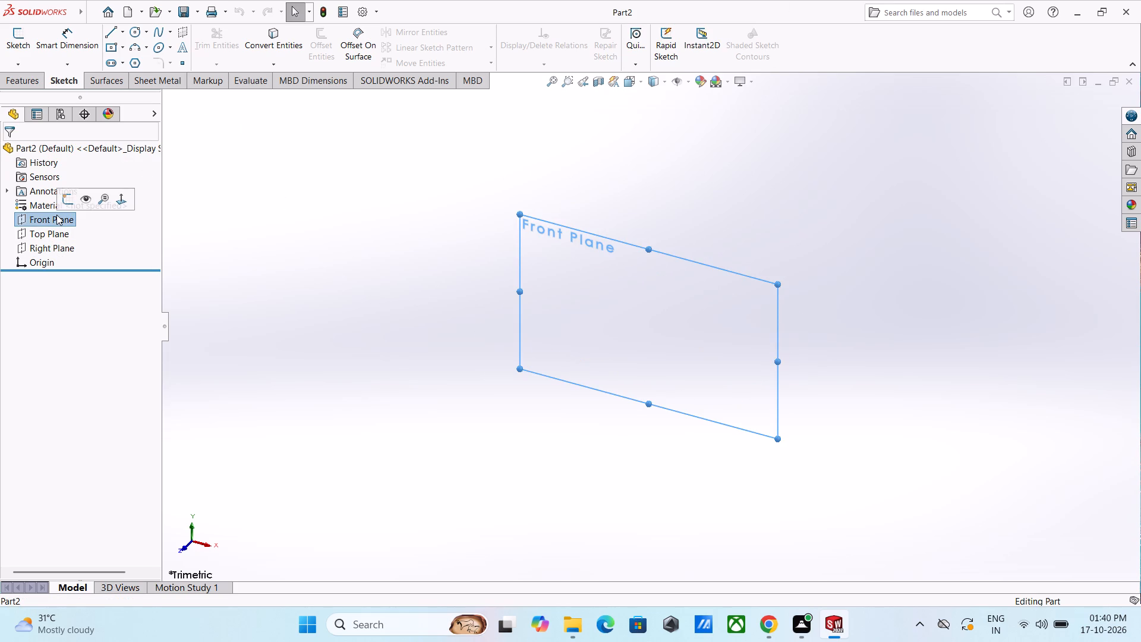
{"action": "left_click", "coordinate": [70, 199]}
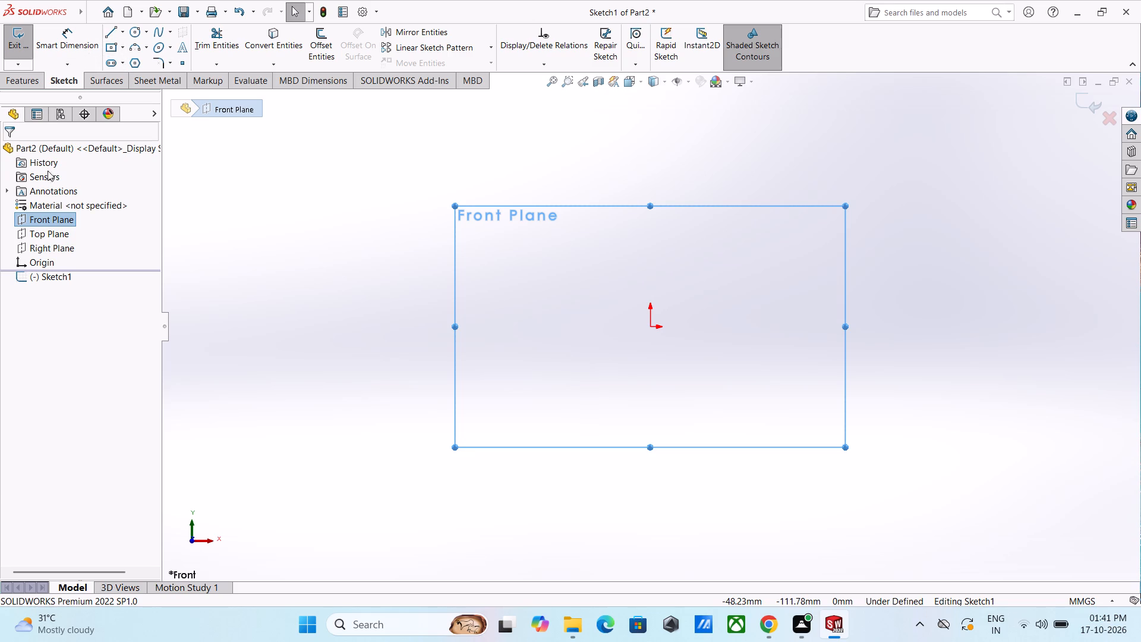
{"action": "right_click", "coordinate": [57, 220]}
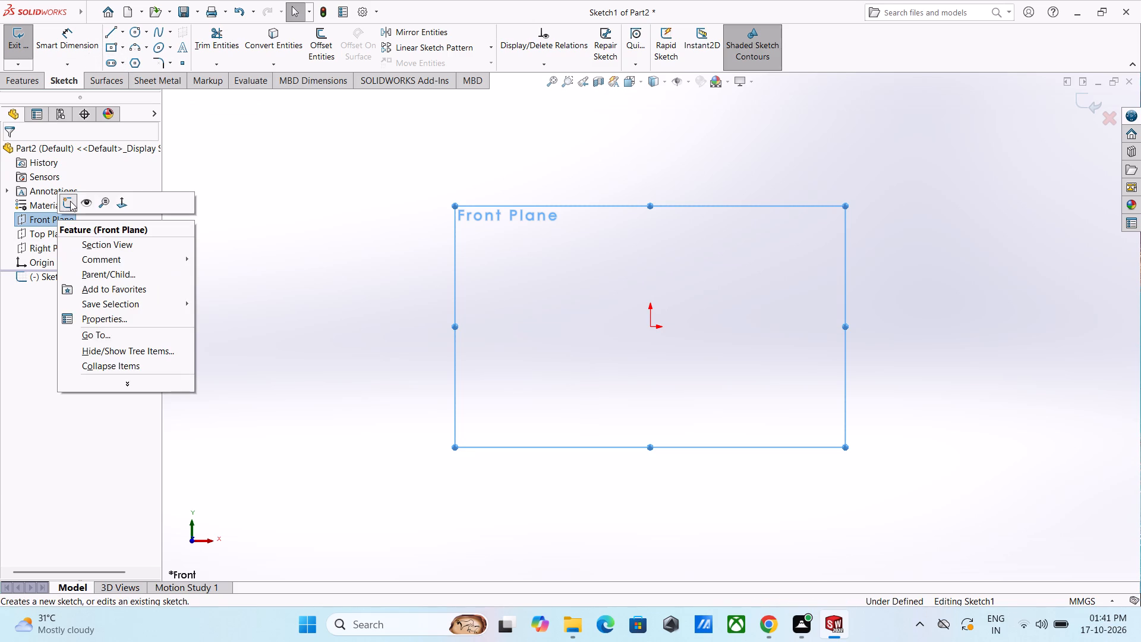
{"action": "left_click", "coordinate": [70, 201]}
{"action": "right_click", "coordinate": [50, 216]}
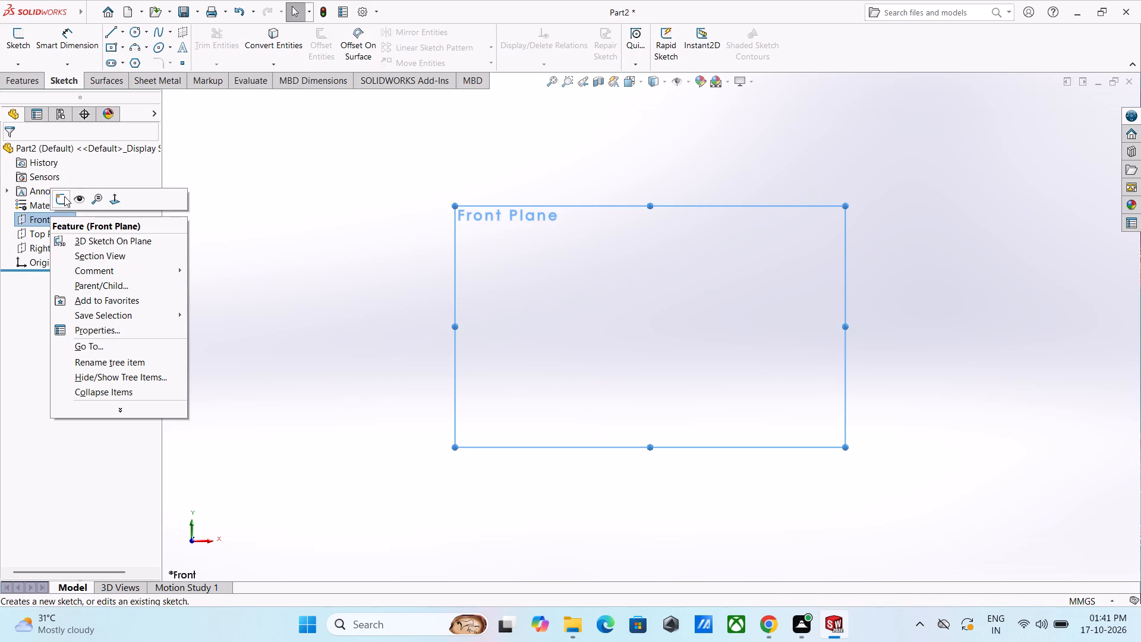
{"action": "left_click", "coordinate": [64, 196]}
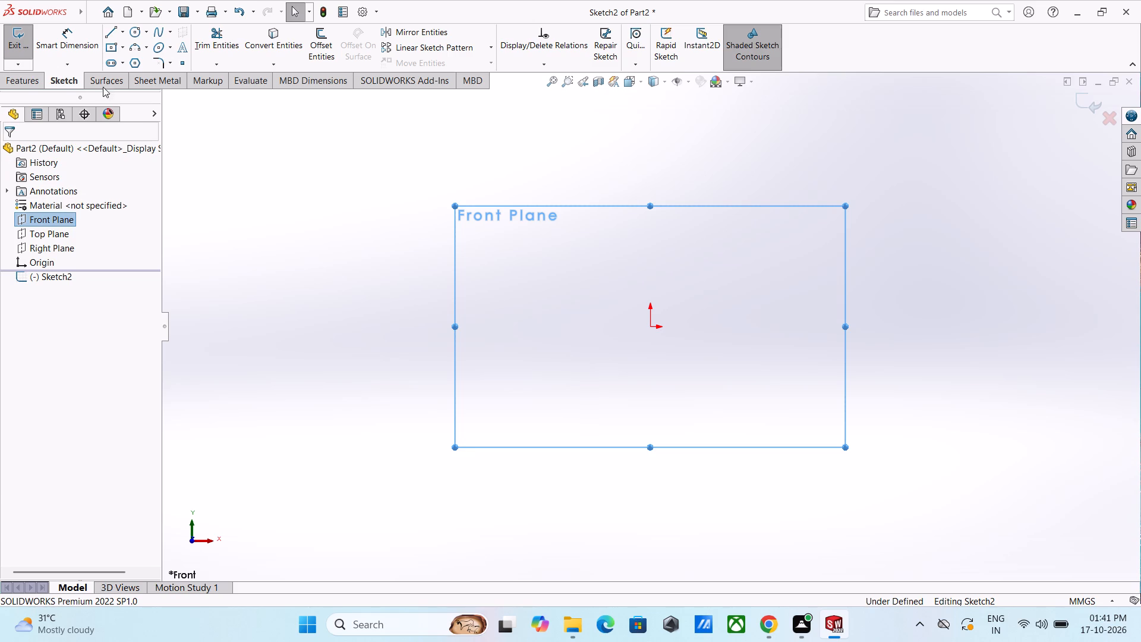
Sketch a closed L-shaped line profile from the origin with a sloped upper corner and a base about 210 mm long.
{"action": "left_click", "coordinate": [105, 33]}
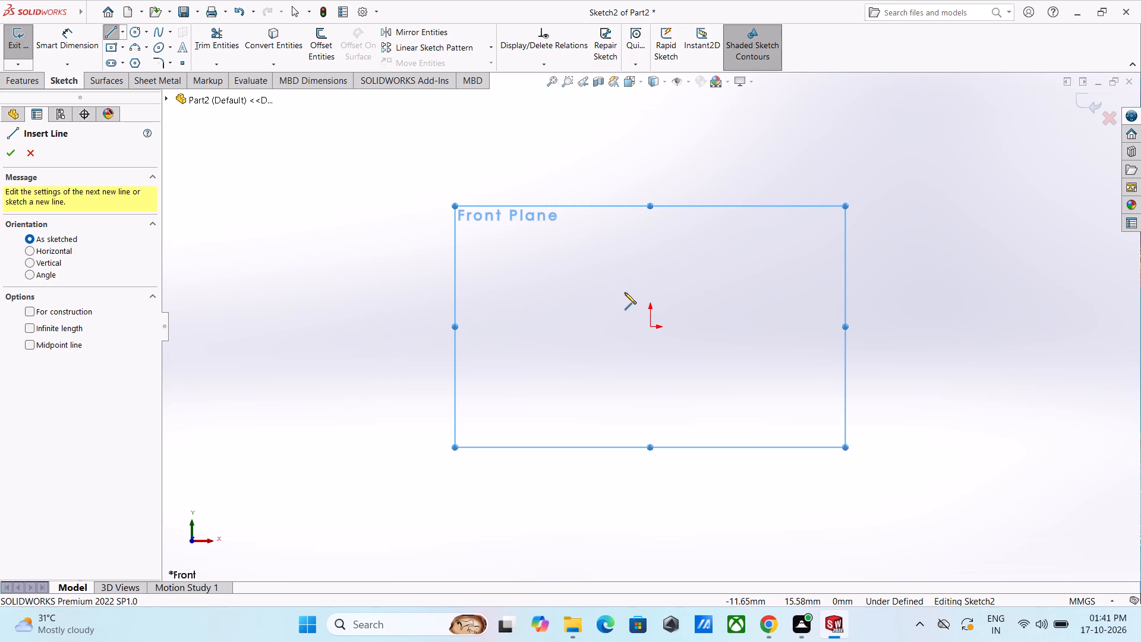
{"action": "left_click", "coordinate": [651, 328]}
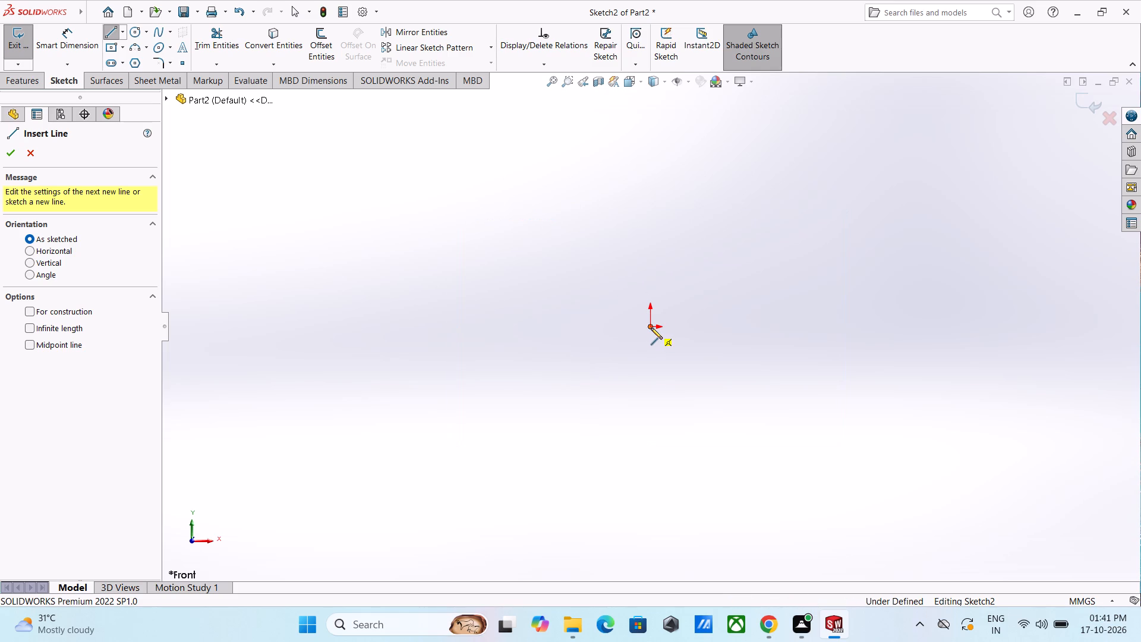
{"action": "left_click", "coordinate": [648, 152]}
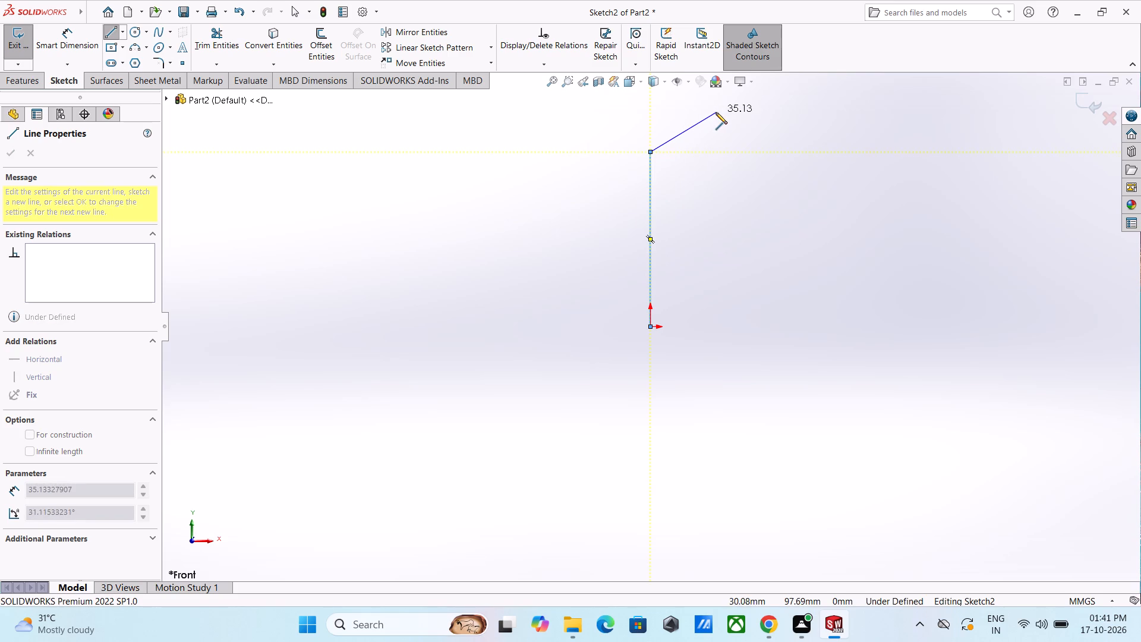
{"action": "scroll", "coordinate": [708, 117], "scroll_direction": "up", "scroll_amount": 3}
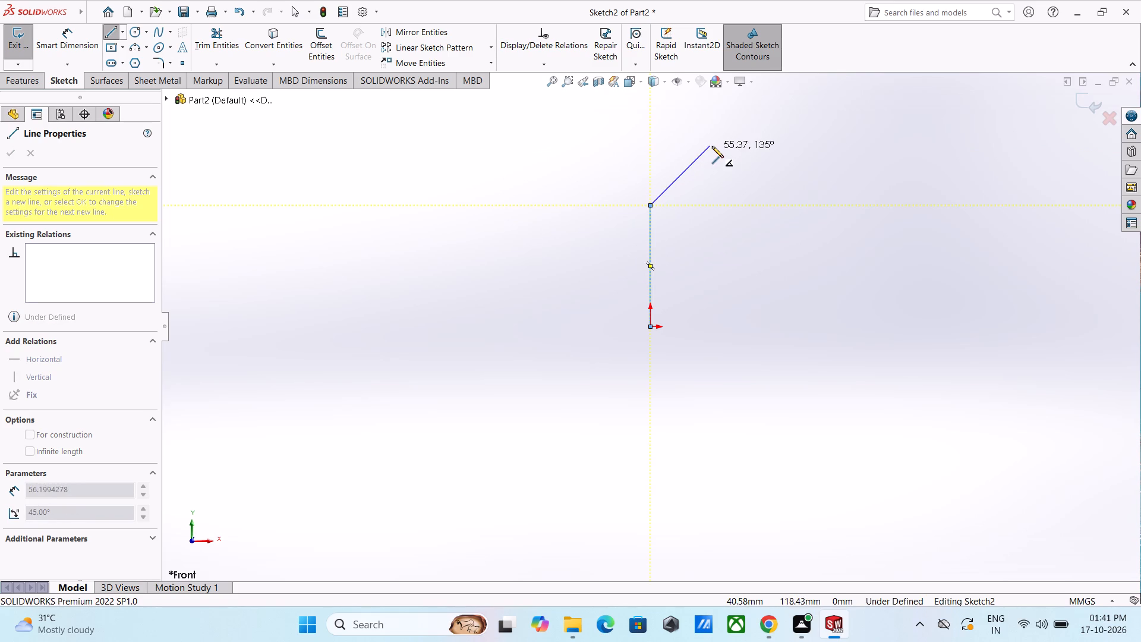
{"action": "left_click", "coordinate": [711, 146]}
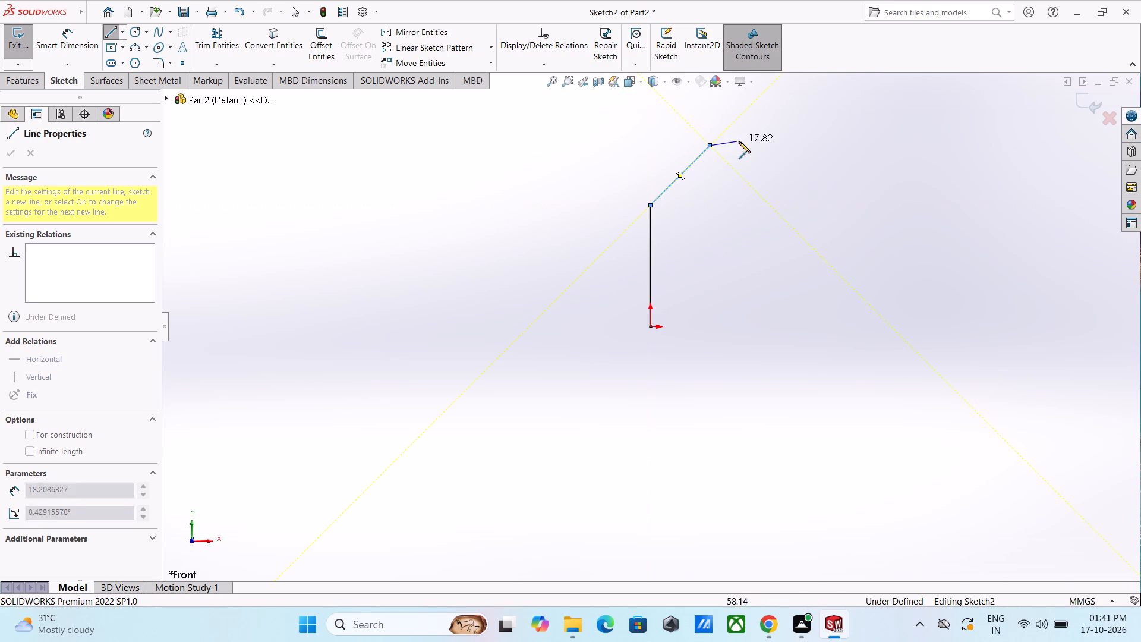
{"action": "left_click", "coordinate": [740, 143]}
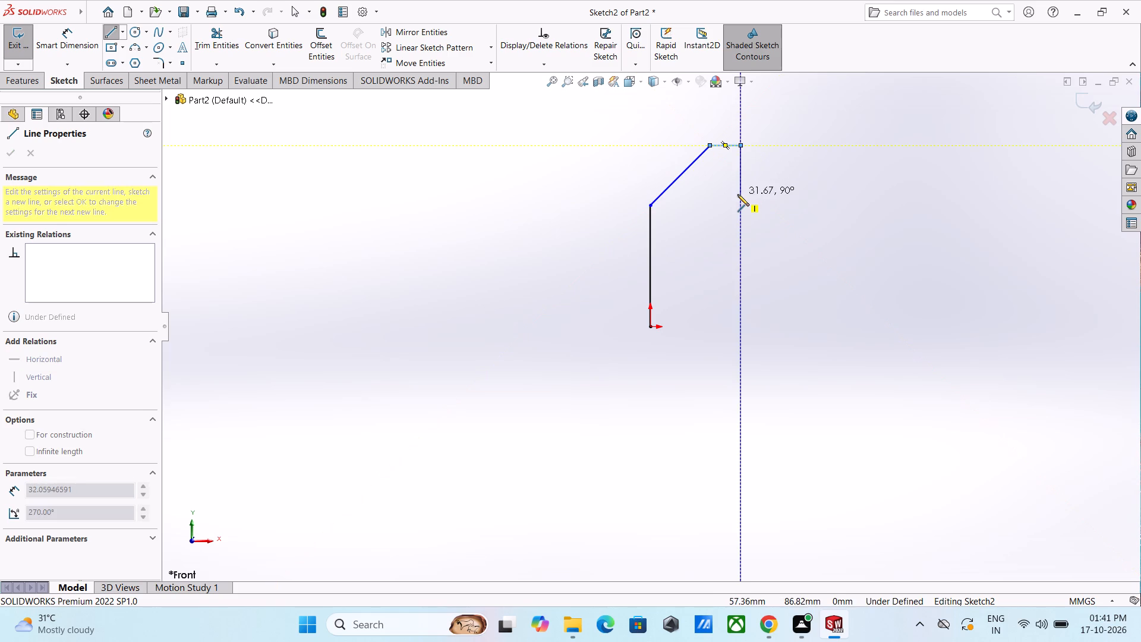
{"action": "left_click", "coordinate": [743, 283]}
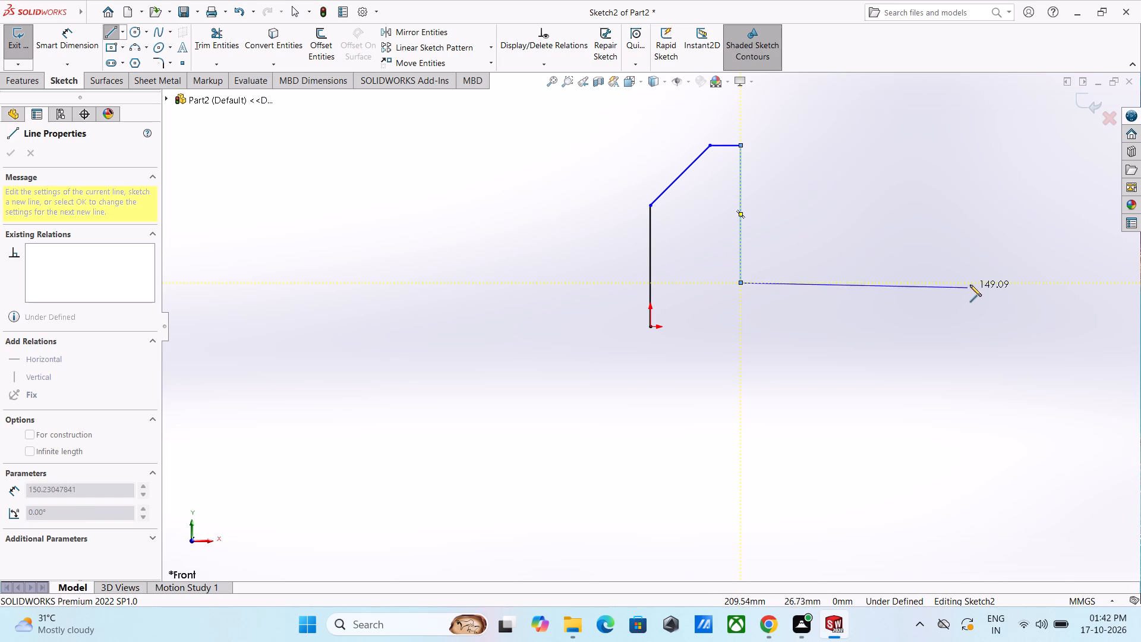
{"action": "left_click", "coordinate": [970, 284]}
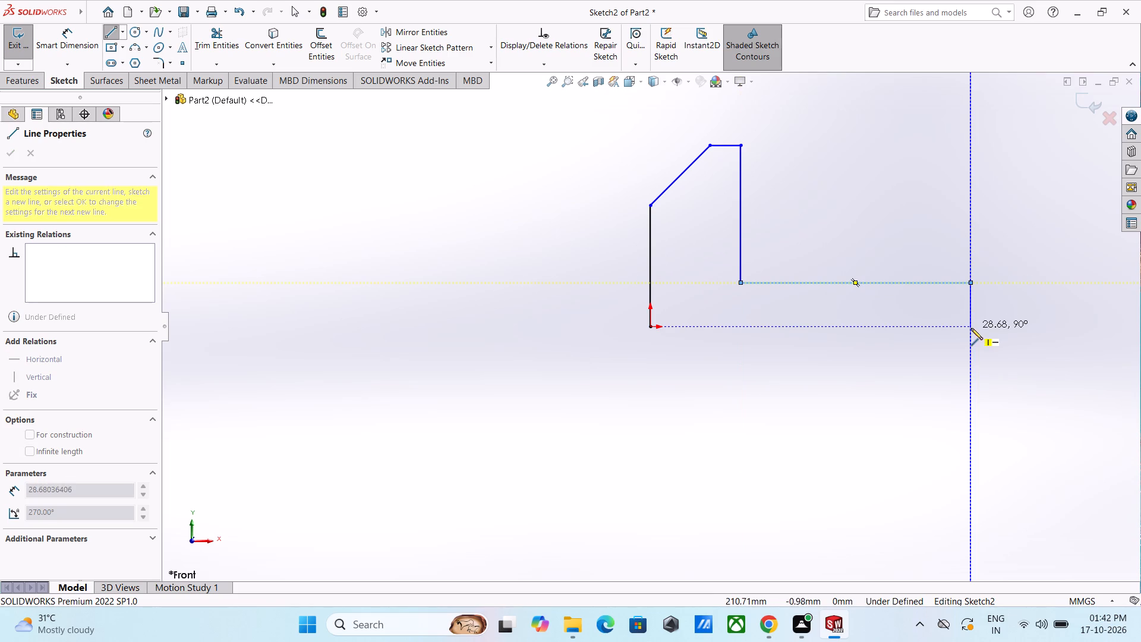
{"action": "left_click", "coordinate": [971, 328]}
{"action": "left_click", "coordinate": [650, 326]}
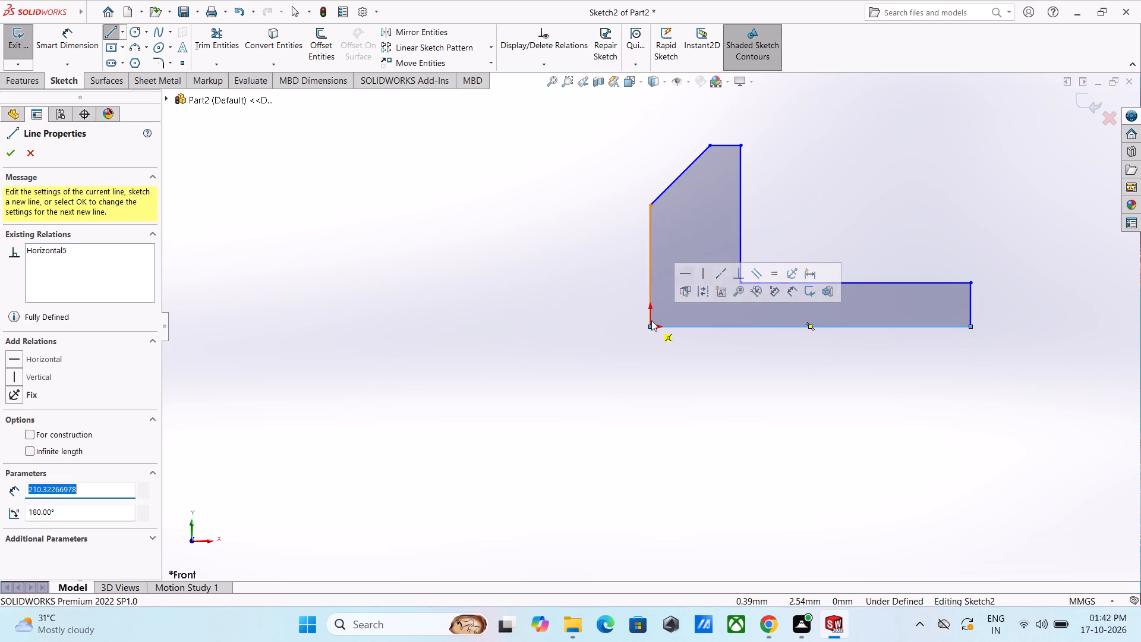
{"action": "key", "text": "Escape"}
{"action": "key", "text": "Escape"}
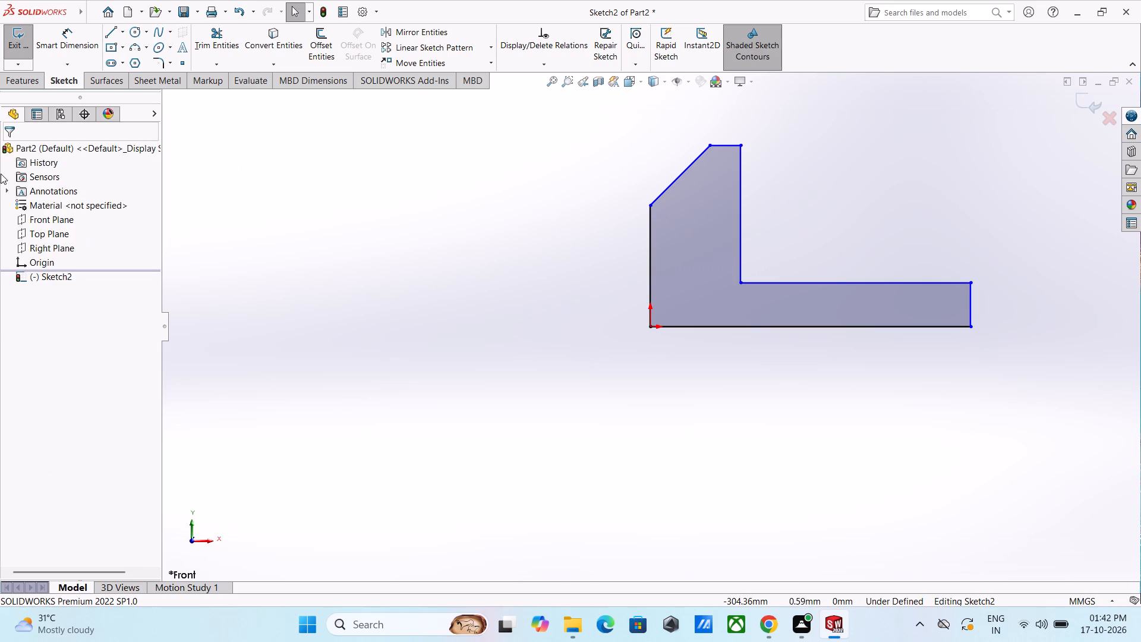
Dimension the profile's bottom horizontal edge to 144 mm.
{"action": "left_click_drag", "start_coordinate": [84, 48], "coordinate": [86, 39]}
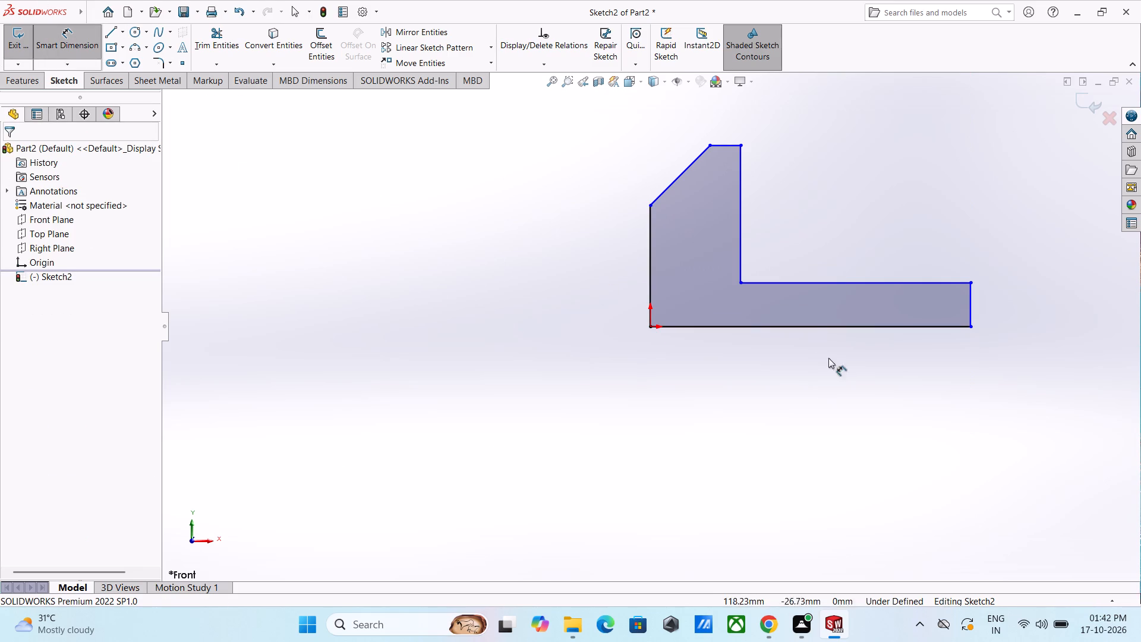
{"action": "left_click", "coordinate": [802, 328]}
{"action": "left_click", "coordinate": [792, 377]}
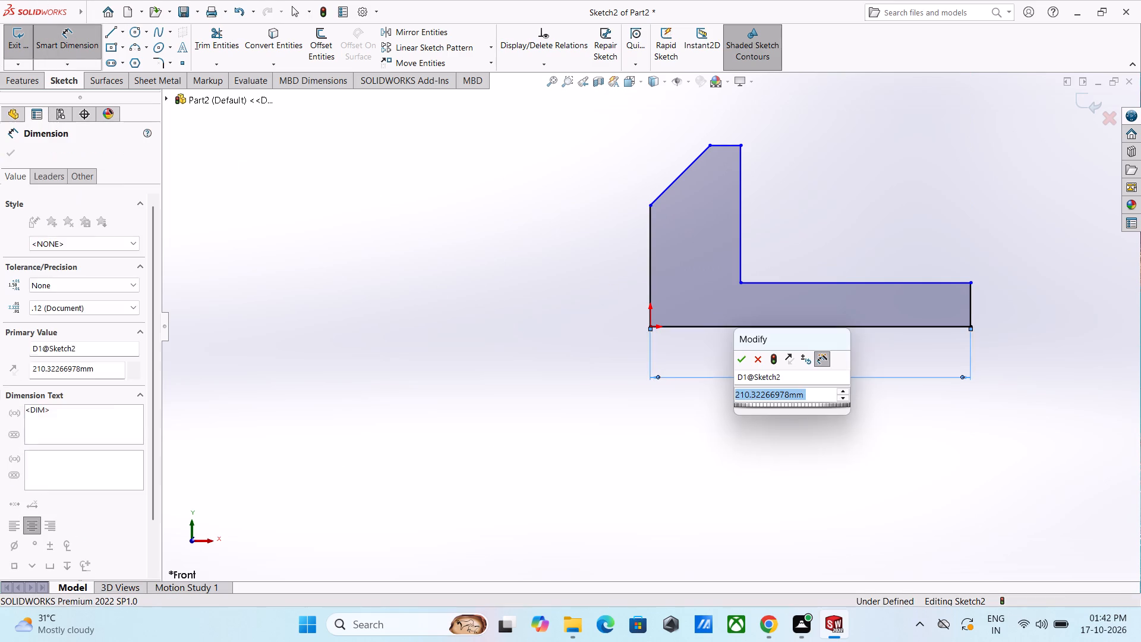
{"action": "type", "text": "144"}
{"action": "key", "text": "Return"}
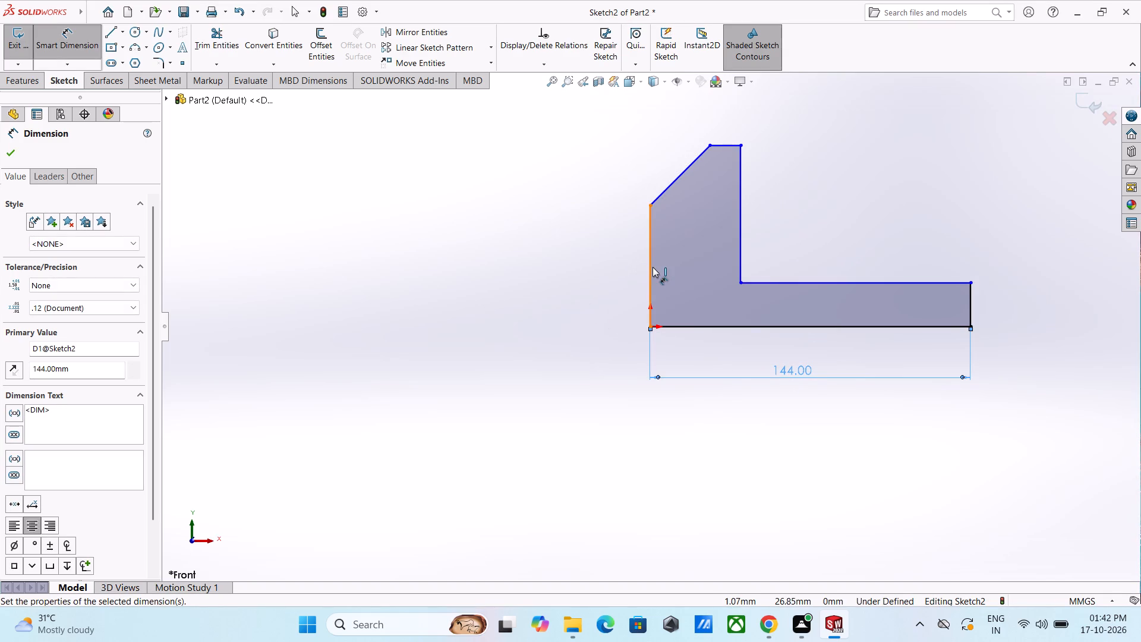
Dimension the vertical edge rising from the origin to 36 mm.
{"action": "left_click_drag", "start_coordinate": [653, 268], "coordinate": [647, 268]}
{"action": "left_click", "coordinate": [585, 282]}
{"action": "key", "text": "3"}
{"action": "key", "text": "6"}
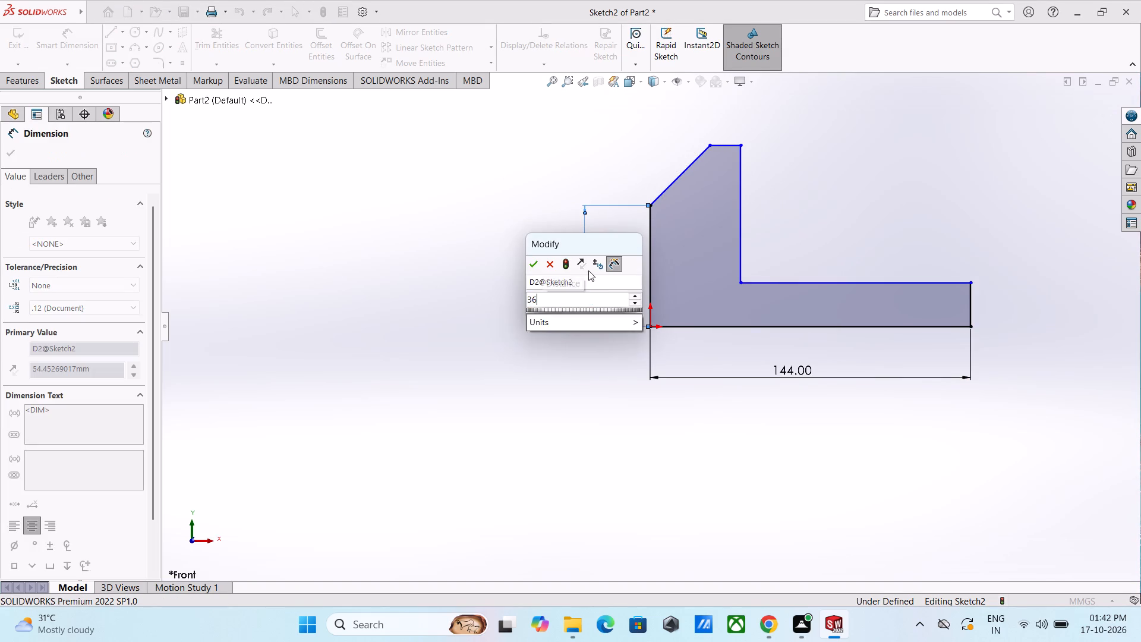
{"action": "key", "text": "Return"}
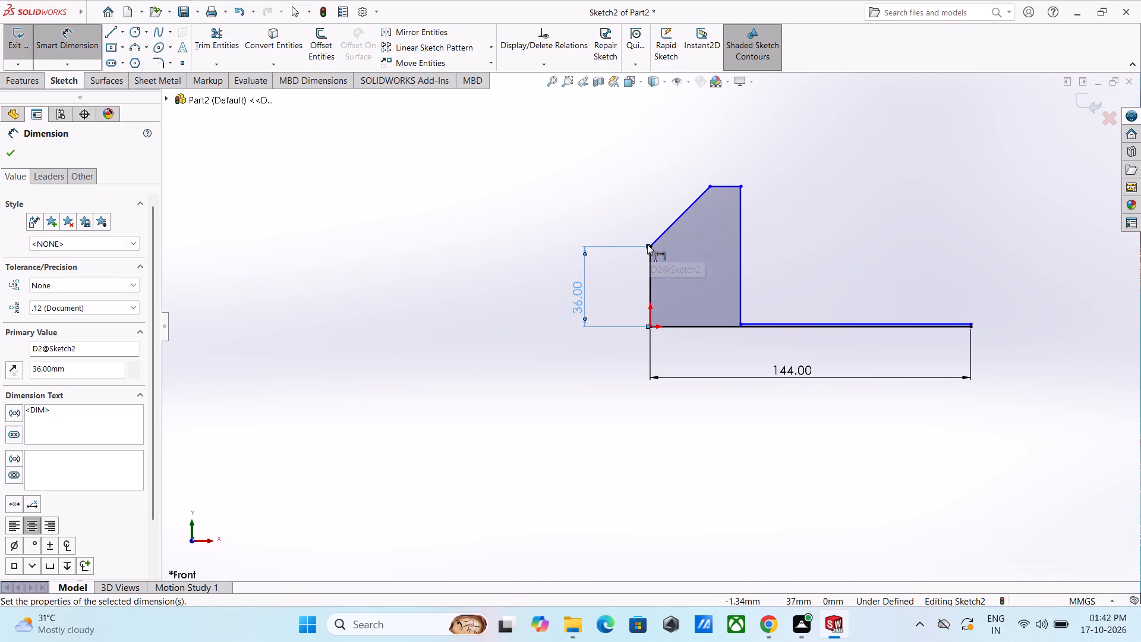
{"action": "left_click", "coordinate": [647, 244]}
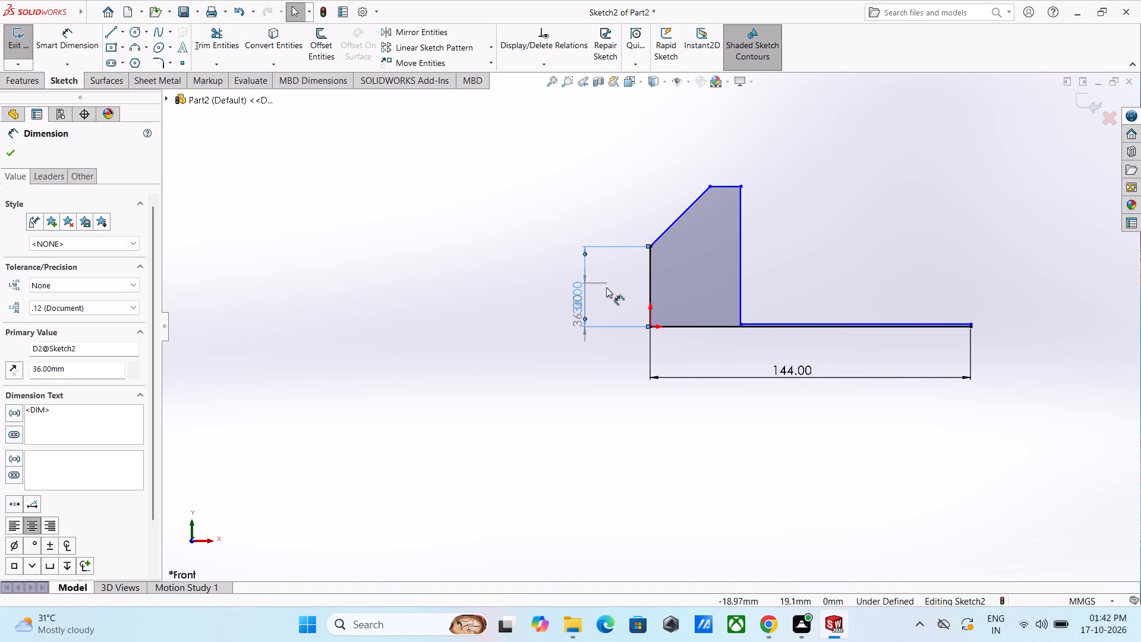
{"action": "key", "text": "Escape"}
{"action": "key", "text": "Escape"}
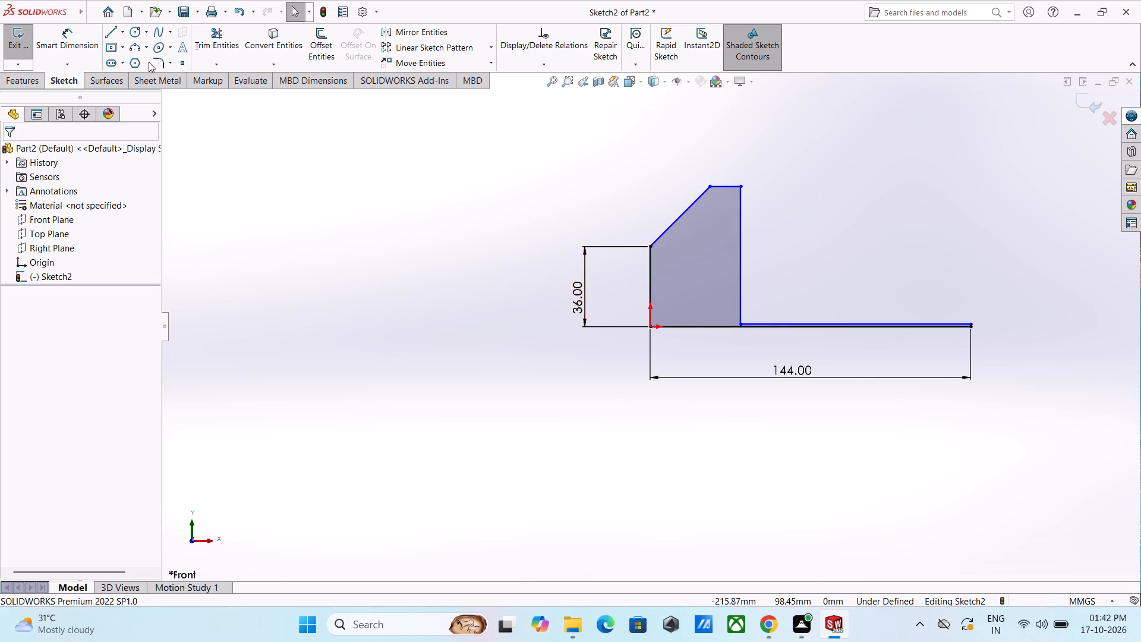
Dimension the vertical distance between the sloped edge's endpoints to 16 mm.
{"action": "left_click", "coordinate": [75, 44]}
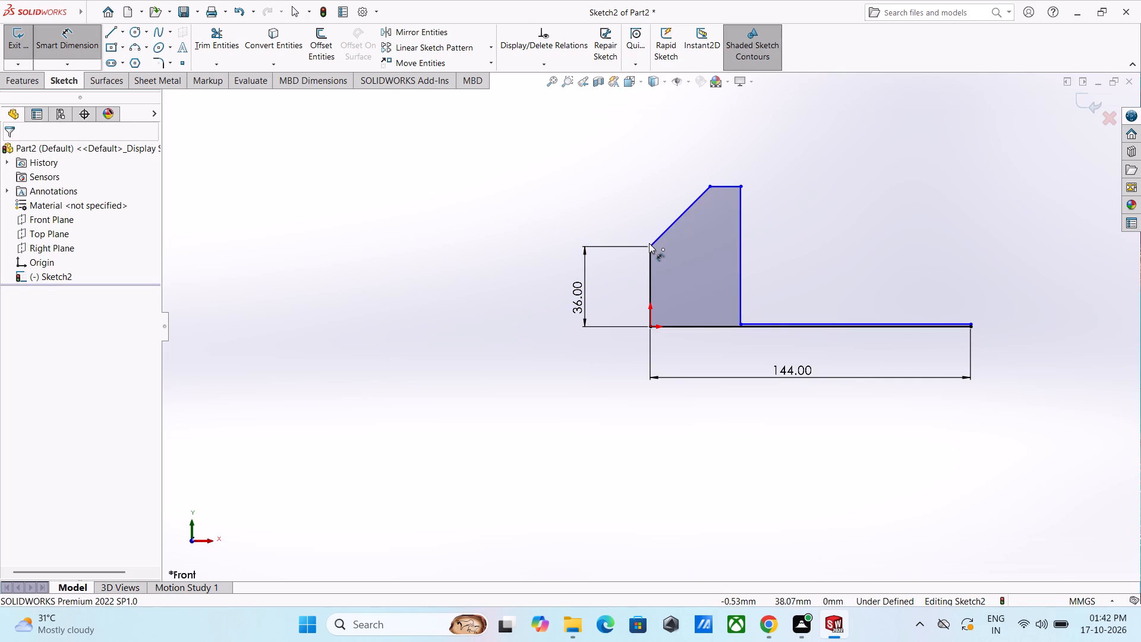
{"action": "left_click", "coordinate": [649, 245]}
{"action": "left_click", "coordinate": [709, 185]}
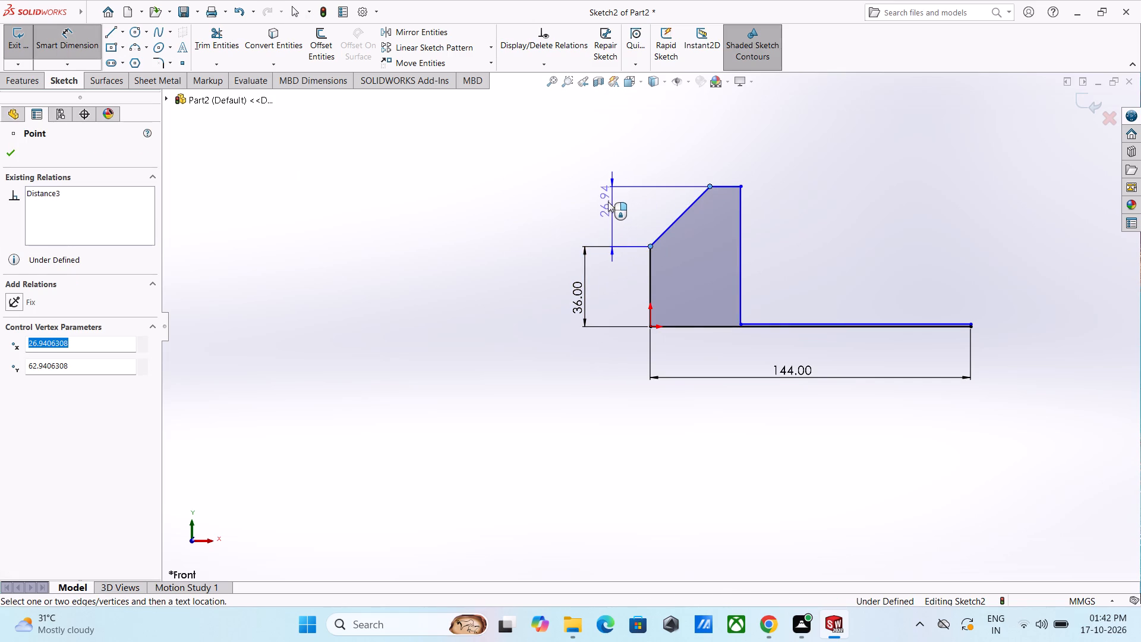
{"action": "left_click", "coordinate": [607, 202]}
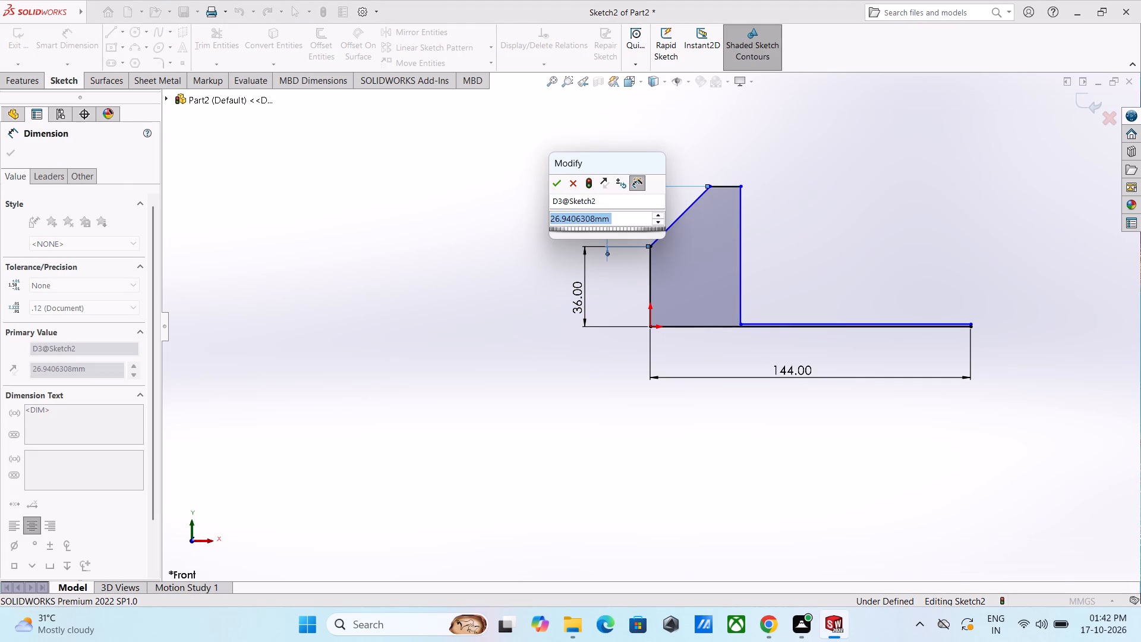
{"action": "key", "text": "1"}
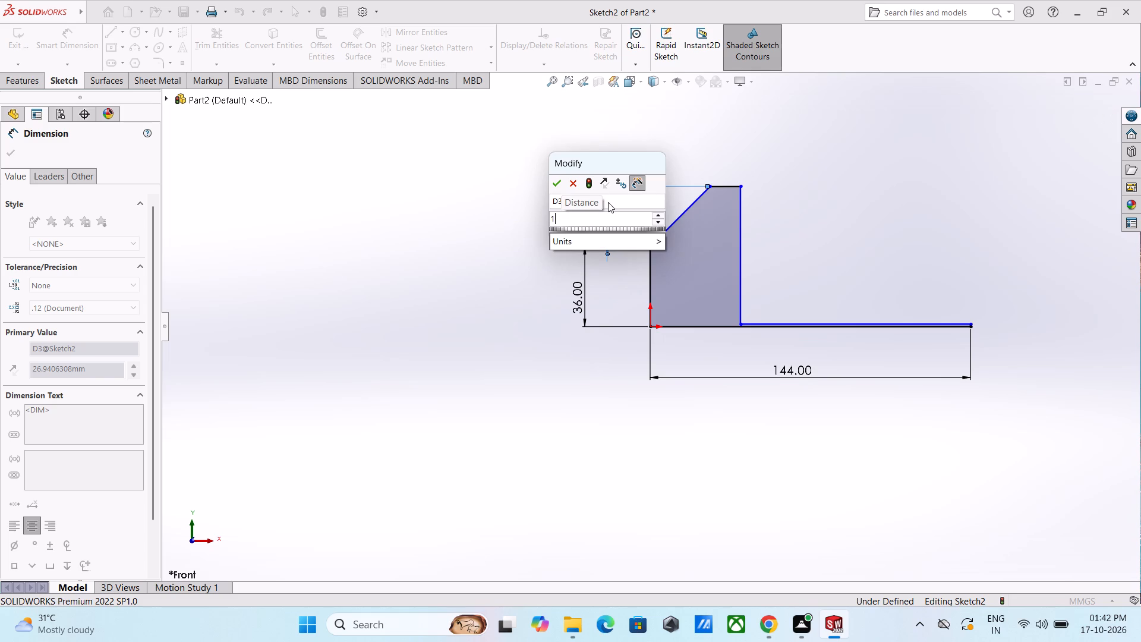
{"action": "key", "text": "6"}
{"action": "key", "text": "Return"}
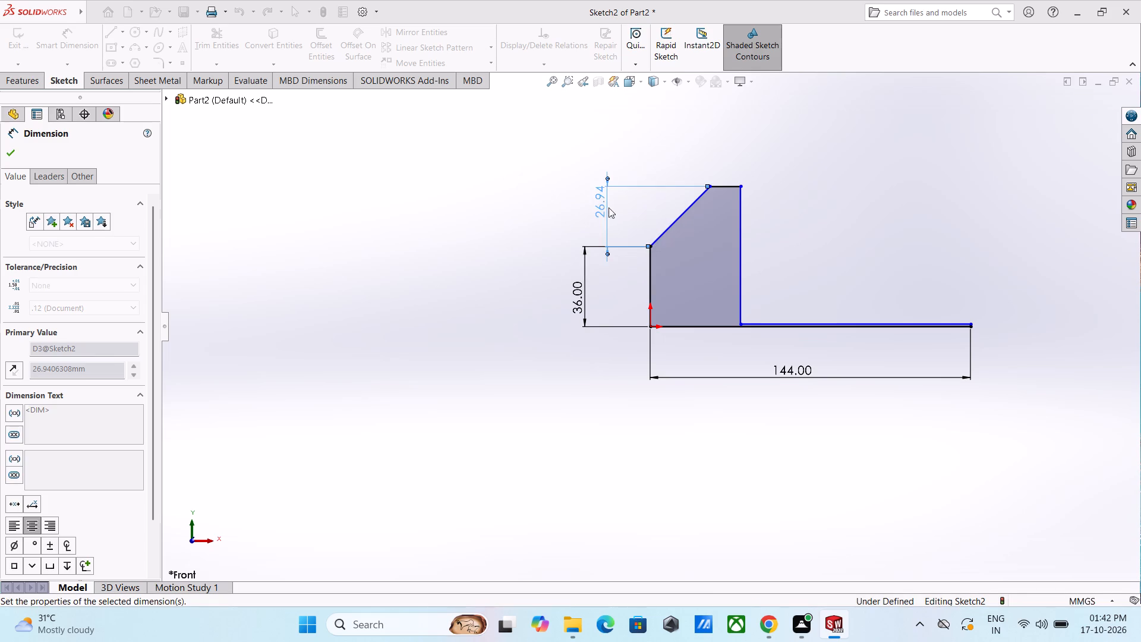
{"action": "key", "text": "Escape"}
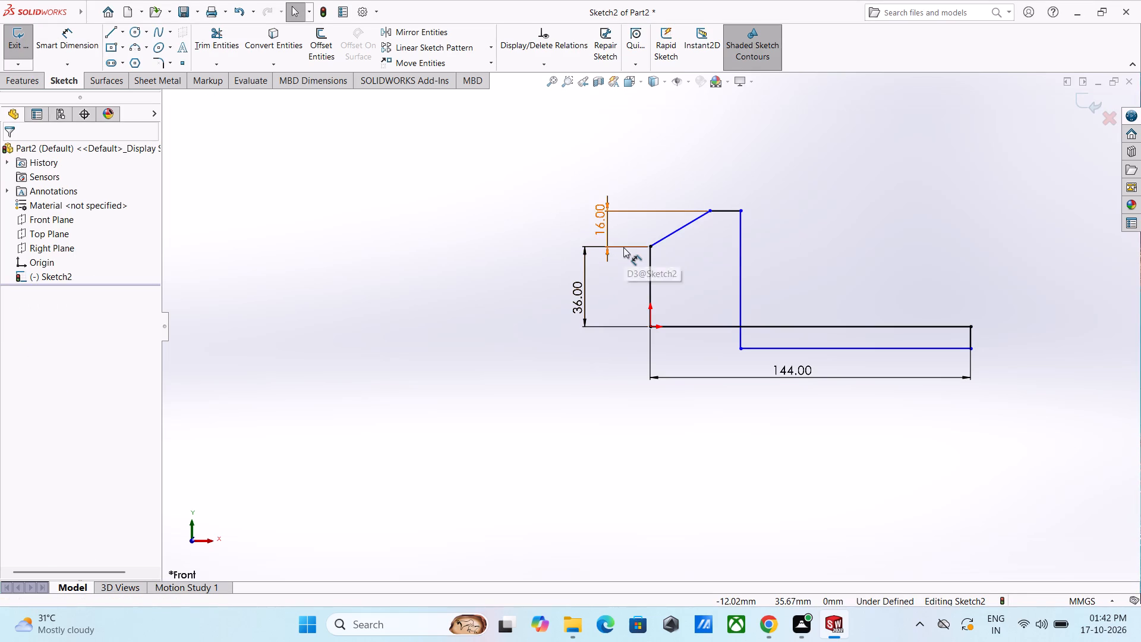
{"action": "left_click", "coordinate": [623, 247]}
{"action": "key", "text": "Escape"}
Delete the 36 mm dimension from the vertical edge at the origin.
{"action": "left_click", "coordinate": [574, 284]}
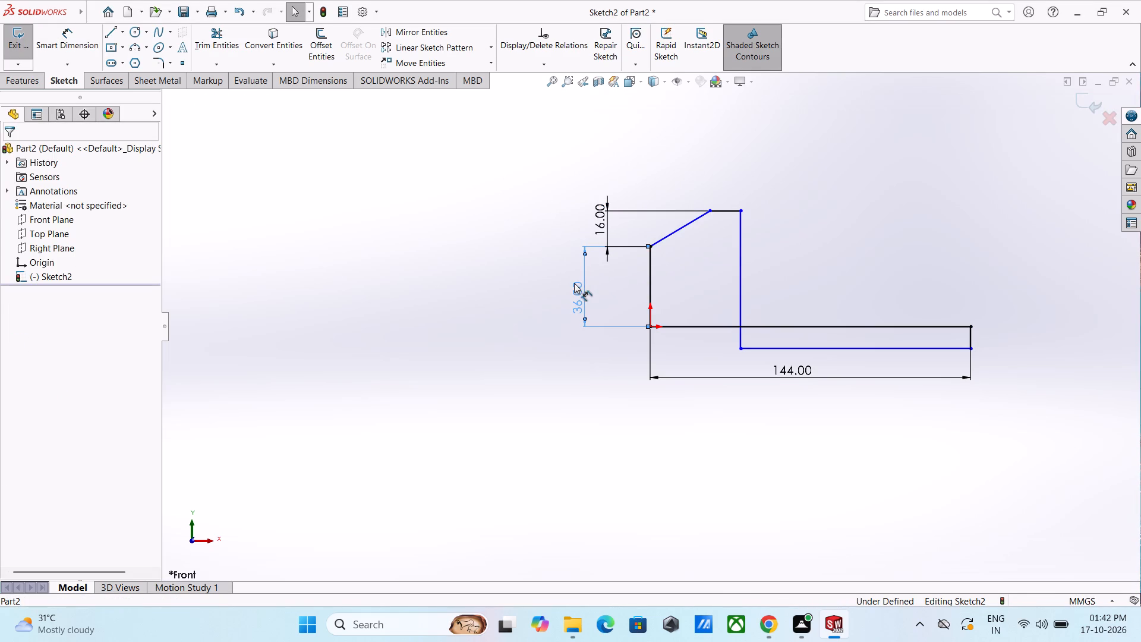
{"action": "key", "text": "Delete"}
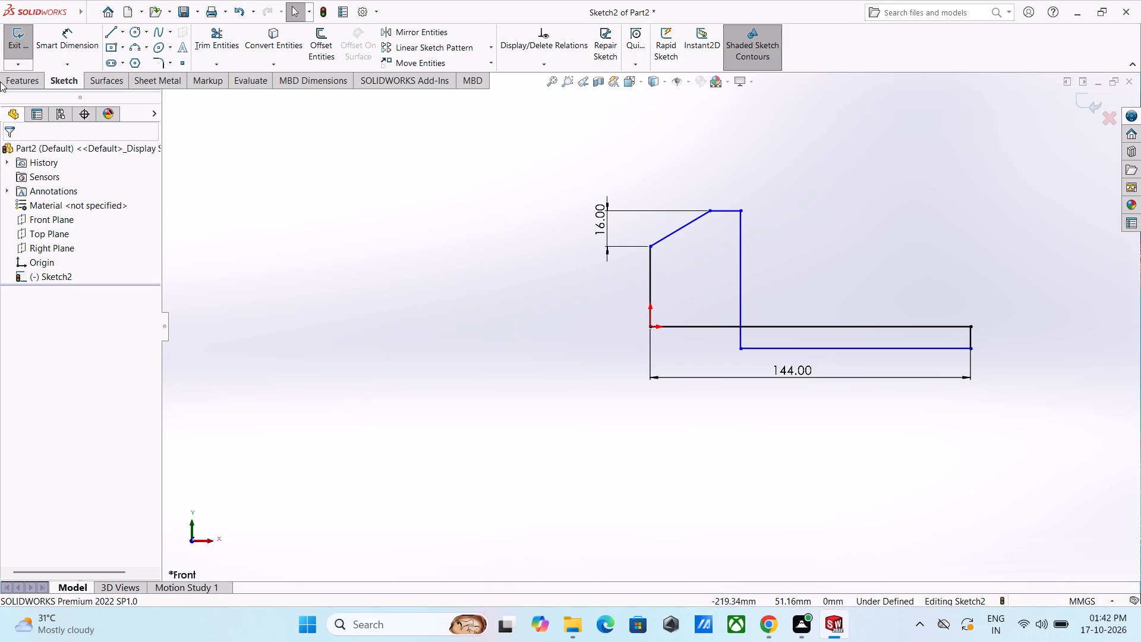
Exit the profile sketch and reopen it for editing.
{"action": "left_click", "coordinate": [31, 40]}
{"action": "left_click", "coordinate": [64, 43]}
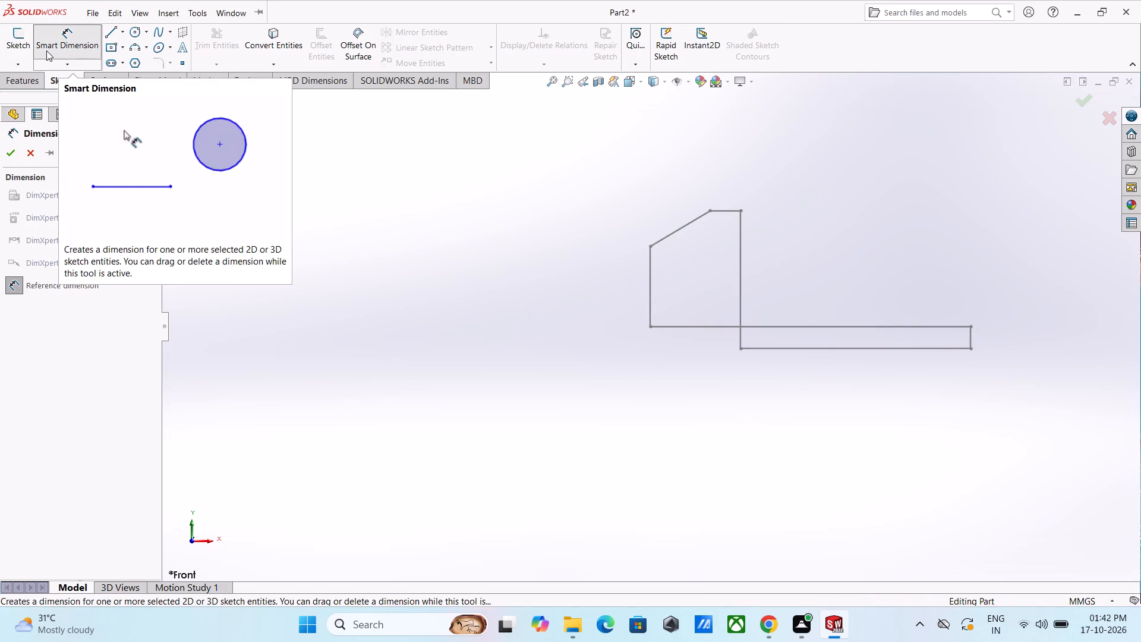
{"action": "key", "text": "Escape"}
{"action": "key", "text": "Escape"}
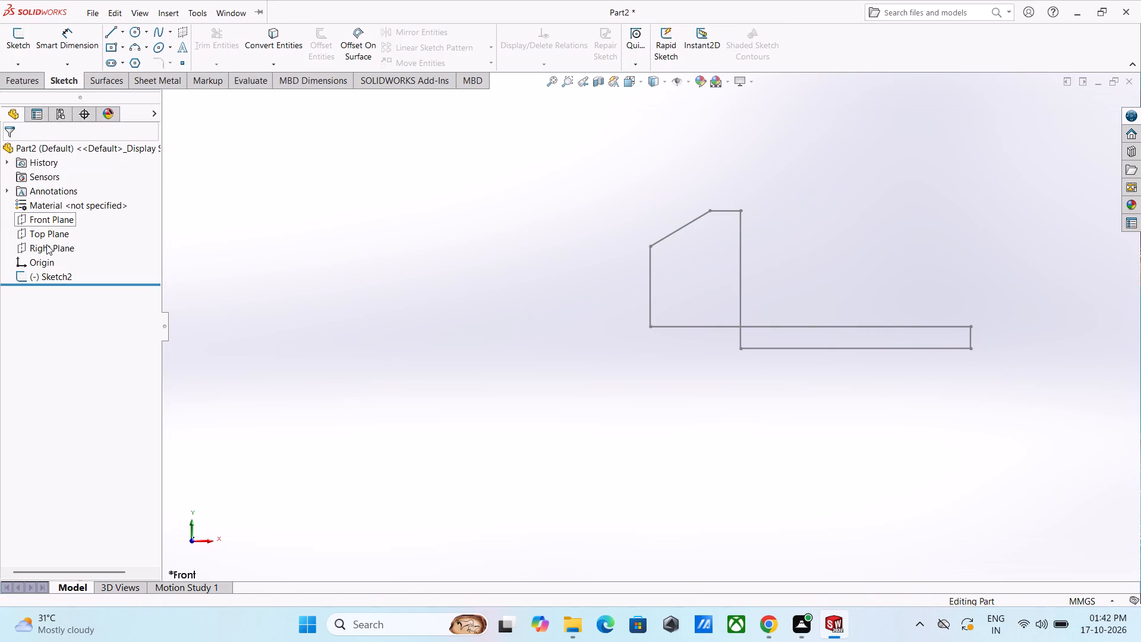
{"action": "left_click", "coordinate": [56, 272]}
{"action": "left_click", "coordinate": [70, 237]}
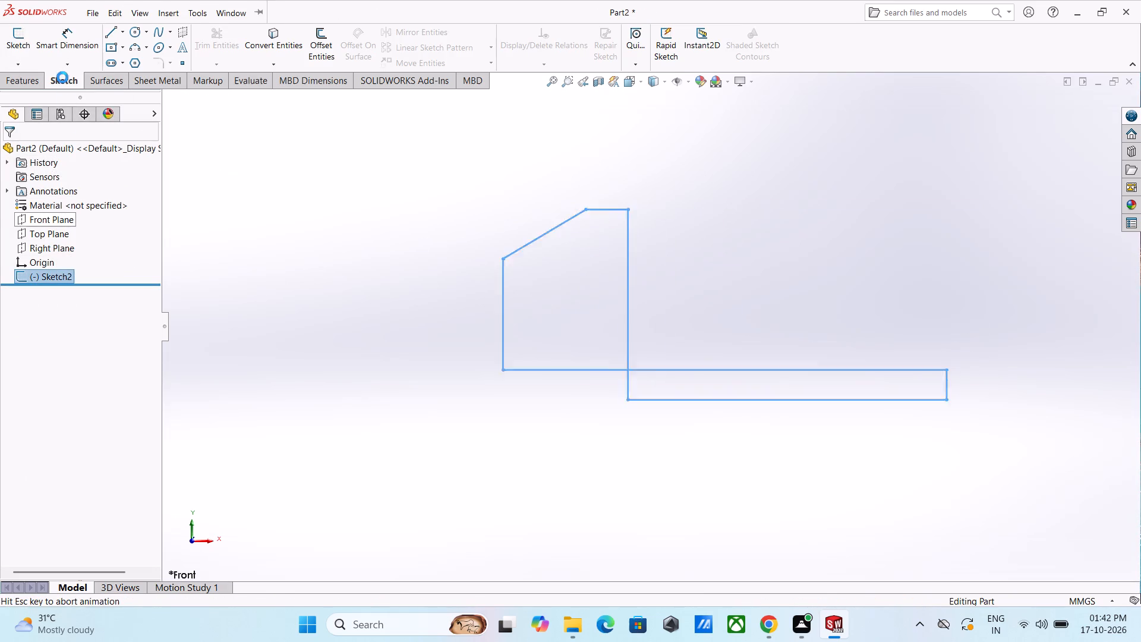
Dimension the vertical distance between the horizontal edge through the origin and the short top edge to 36 mm.
{"action": "left_click_drag", "start_coordinate": [70, 43], "coordinate": [70, 37]}
{"action": "left_click", "coordinate": [433, 406]}
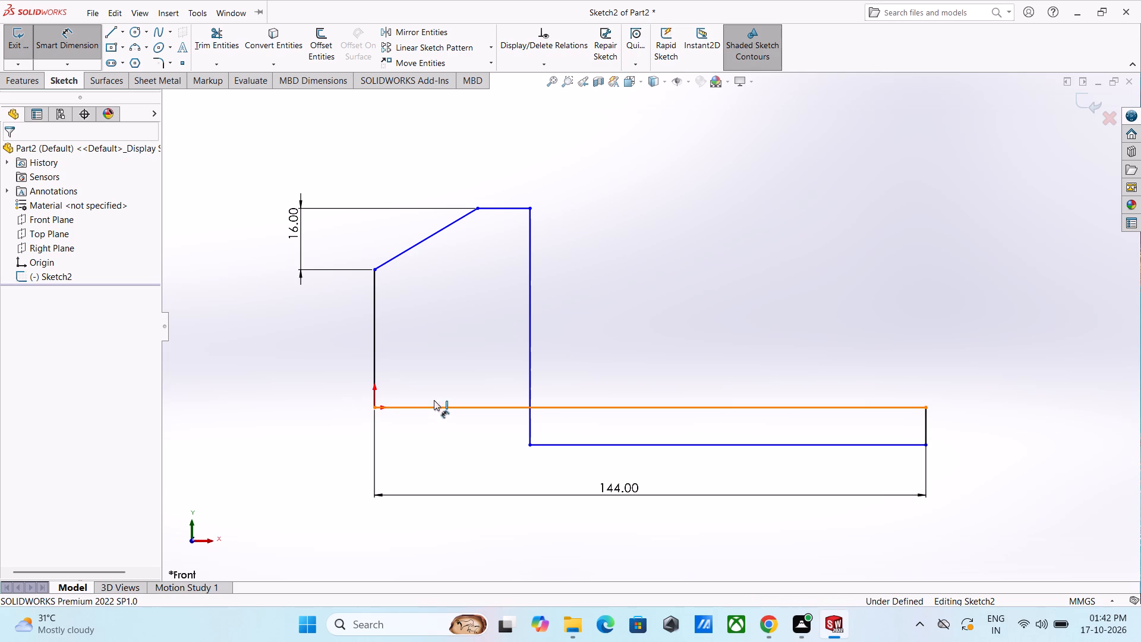
{"action": "left_click", "coordinate": [493, 207]}
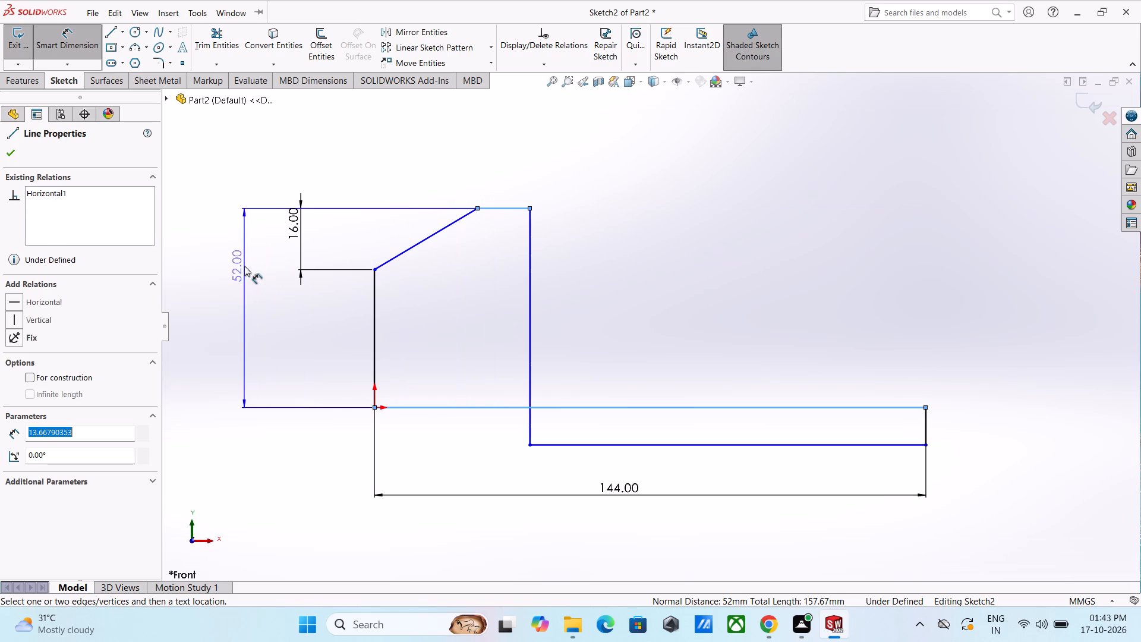
{"action": "left_click", "coordinate": [244, 266]}
{"action": "type", "text": "36"}
{"action": "key", "text": "Return"}
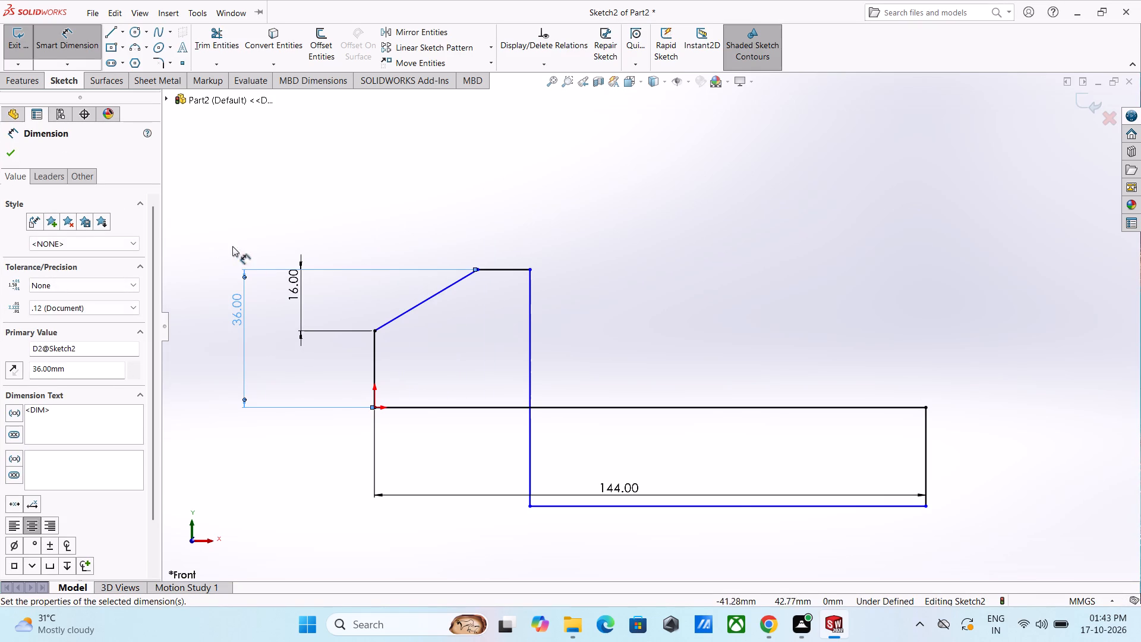
Dimension the horizontal distance between the sloped edge's endpoints to 16 mm.
{"action": "left_click", "coordinate": [376, 327]}
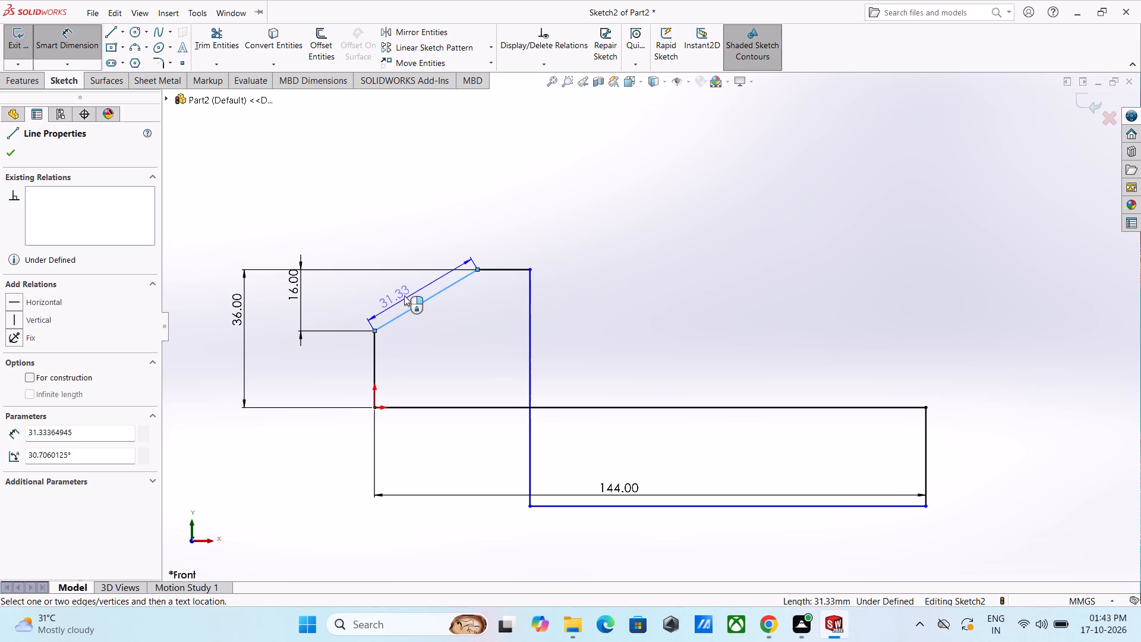
{"action": "left_click", "coordinate": [433, 205]}
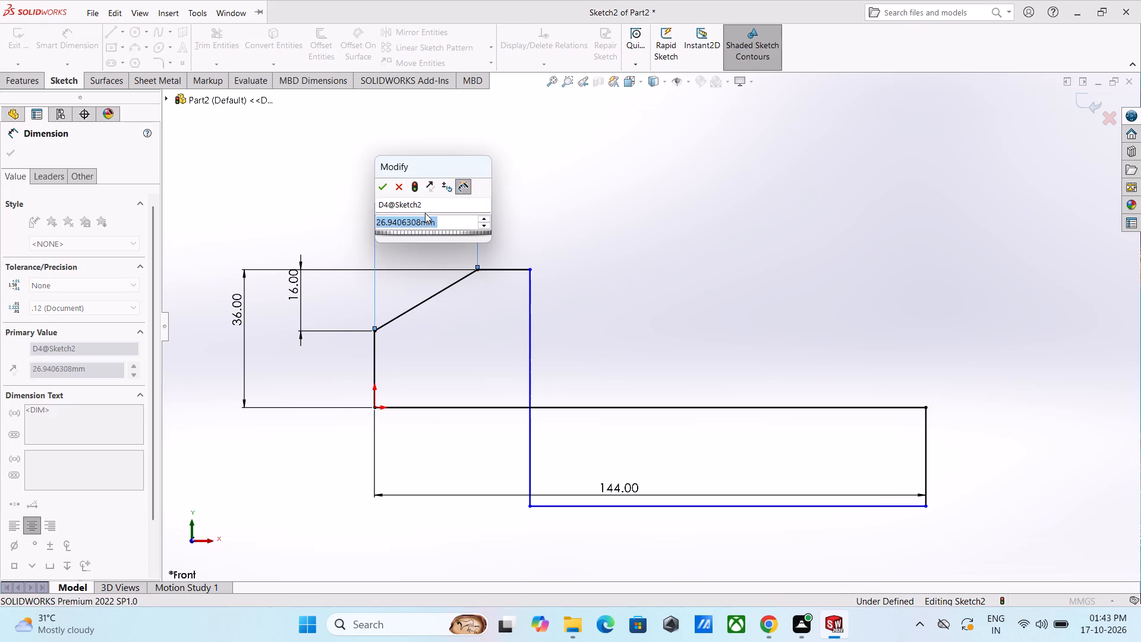
{"action": "key", "text": "End"}
{"action": "key", "text": "2"}
{"action": "key", "text": "BackSpace"}
{"action": "key", "text": "BackSpace"}
{"action": "key", "text": "BackSpace"}
{"action": "key", "text": "BackSpace"}
{"action": "key", "text": "BackSpace"}
{"action": "key", "text": "BackSpace"}
{"action": "key", "text": "BackSpace"}
{"action": "key", "text": "BackSpace"}
{"action": "key", "text": "BackSpace"}
{"action": "key", "text": "BackSpace"}
{"action": "key", "text": "BackSpace"}
{"action": "key", "text": "BackSpace"}
{"action": "key", "text": "BackSpace"}
{"action": "key", "text": "BackSpace"}
{"action": "key", "text": "BackSpace"}
{"action": "key", "text": "BackSpace"}
{"action": "key", "text": "BackSpace"}
{"action": "key", "text": "BackSpace"}
{"action": "key", "text": "BackSpace"}
{"action": "key", "text": "BackSpace"}
{"action": "key", "text": "BackSpace"}
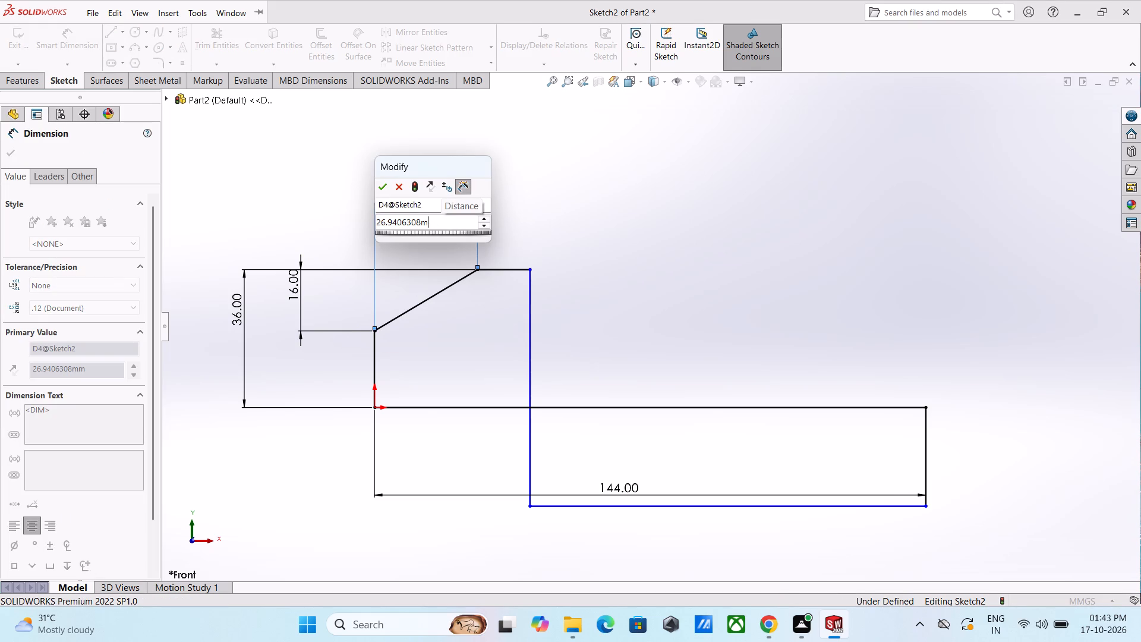
{"action": "type", "text": "16"}
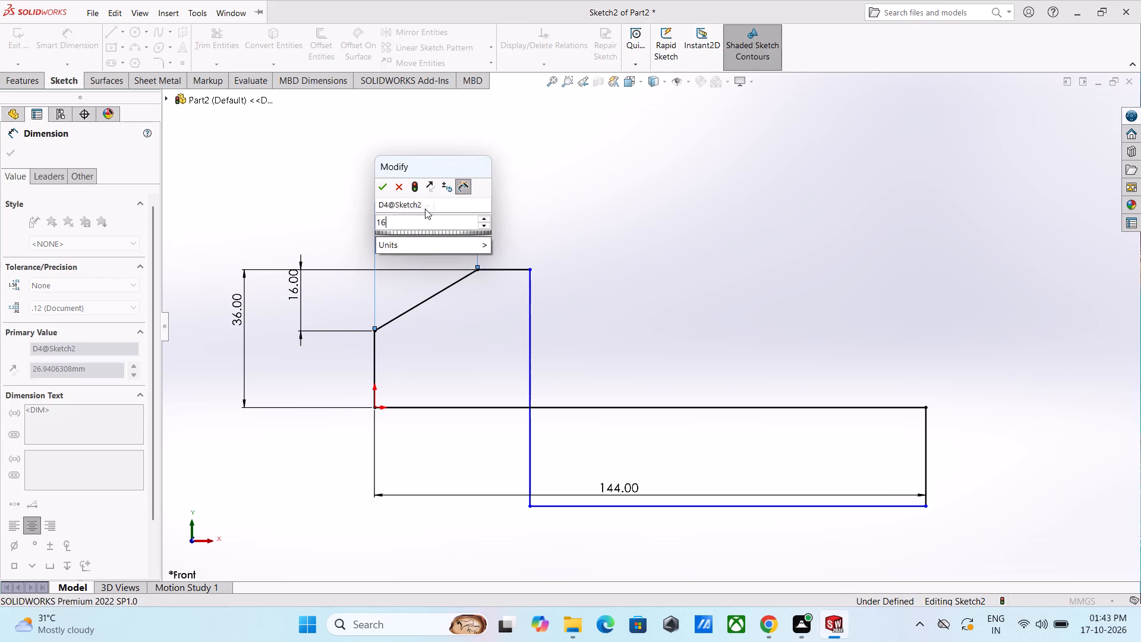
{"action": "key", "text": "Return"}
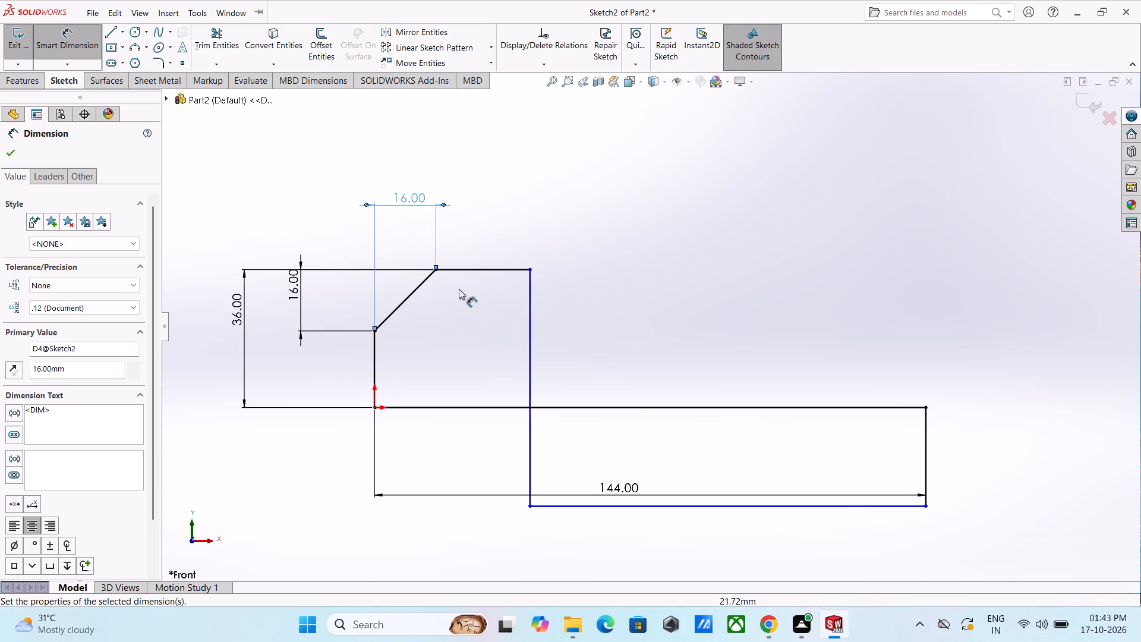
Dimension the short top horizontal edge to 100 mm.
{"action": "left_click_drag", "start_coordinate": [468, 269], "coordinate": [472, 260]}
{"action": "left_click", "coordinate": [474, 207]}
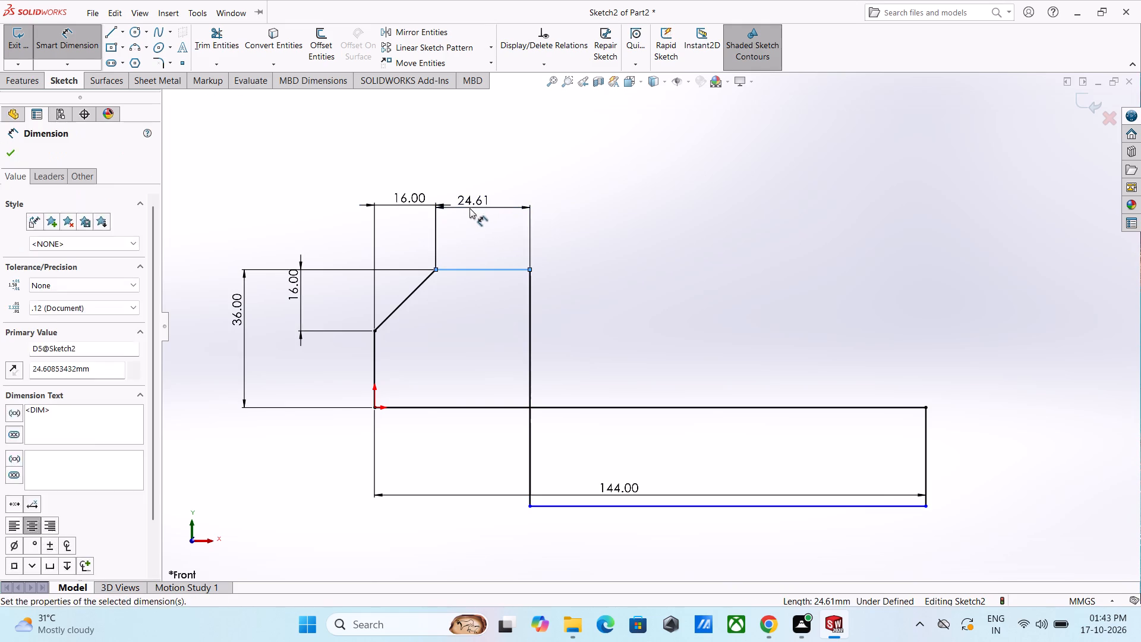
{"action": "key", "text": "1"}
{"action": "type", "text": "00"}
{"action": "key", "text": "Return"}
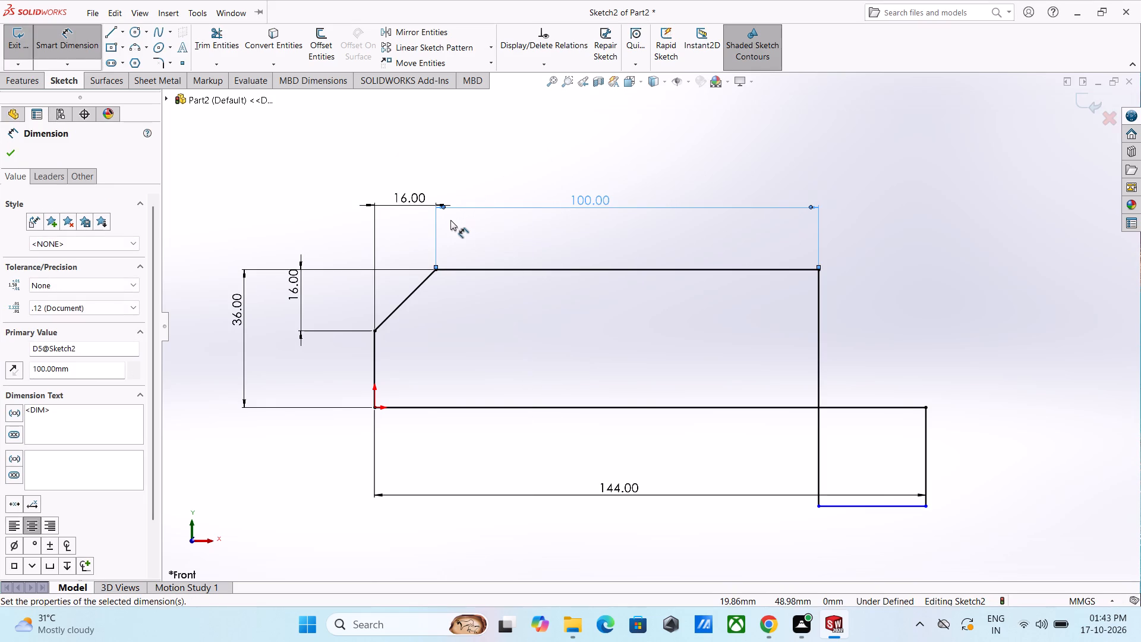
Undo the 100 mm value and set the top horizontal edge's dimension to 10 mm.
{"action": "key", "text": "ctrl+z"}
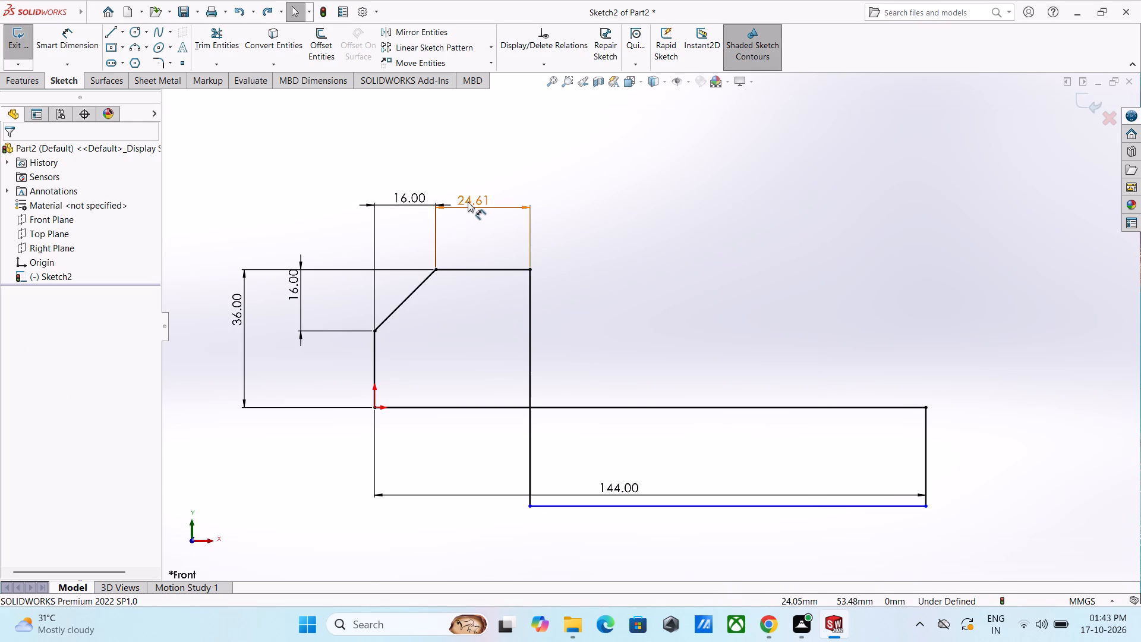
{"action": "double_click", "coordinate": [468, 202]}
{"action": "type", "text": "10"}
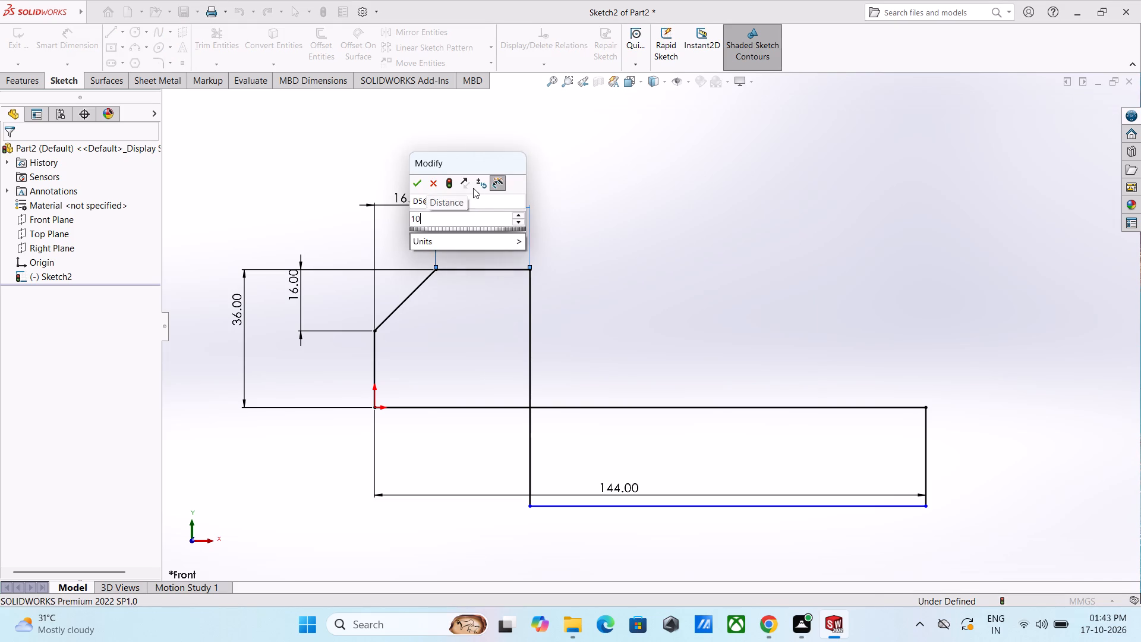
{"action": "key", "text": "Return"}
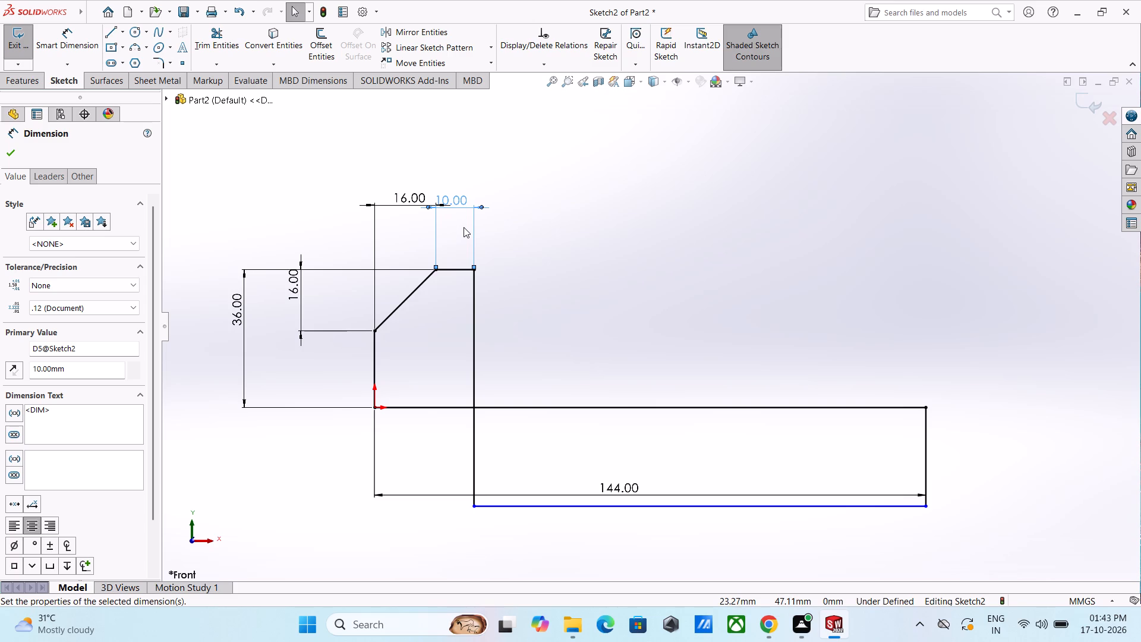
{"action": "key", "text": "Escape"}
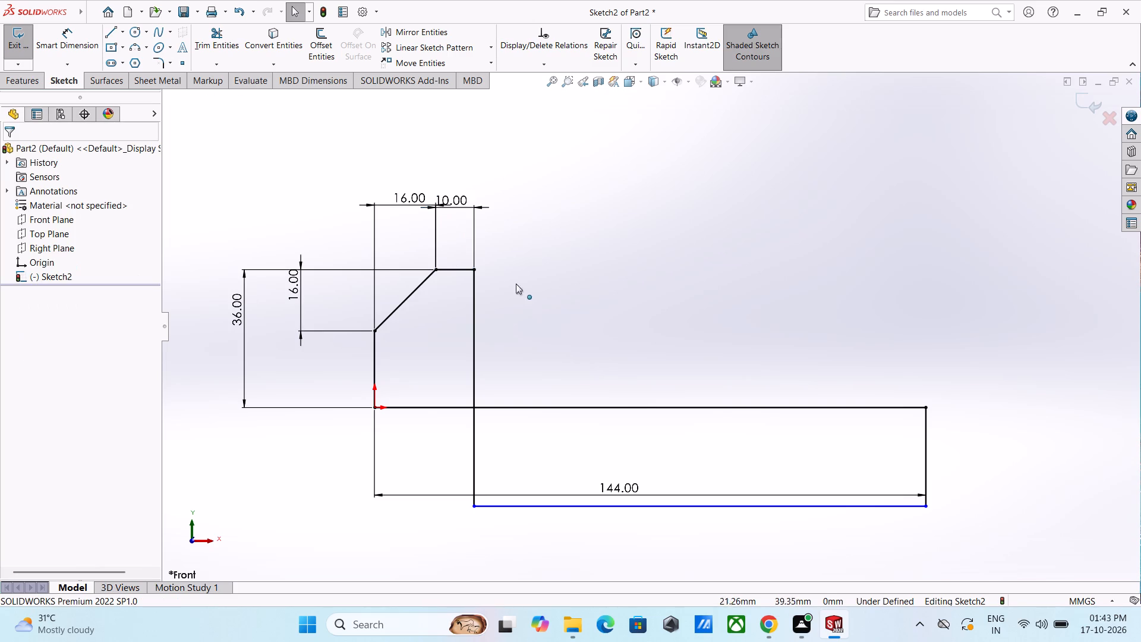
Move the long lower horizontal edge up to about 19 mm above the edge through the origin, forming a closed L-shaped profile.
{"action": "left_click_drag", "start_coordinate": [697, 508], "coordinate": [674, 351]}
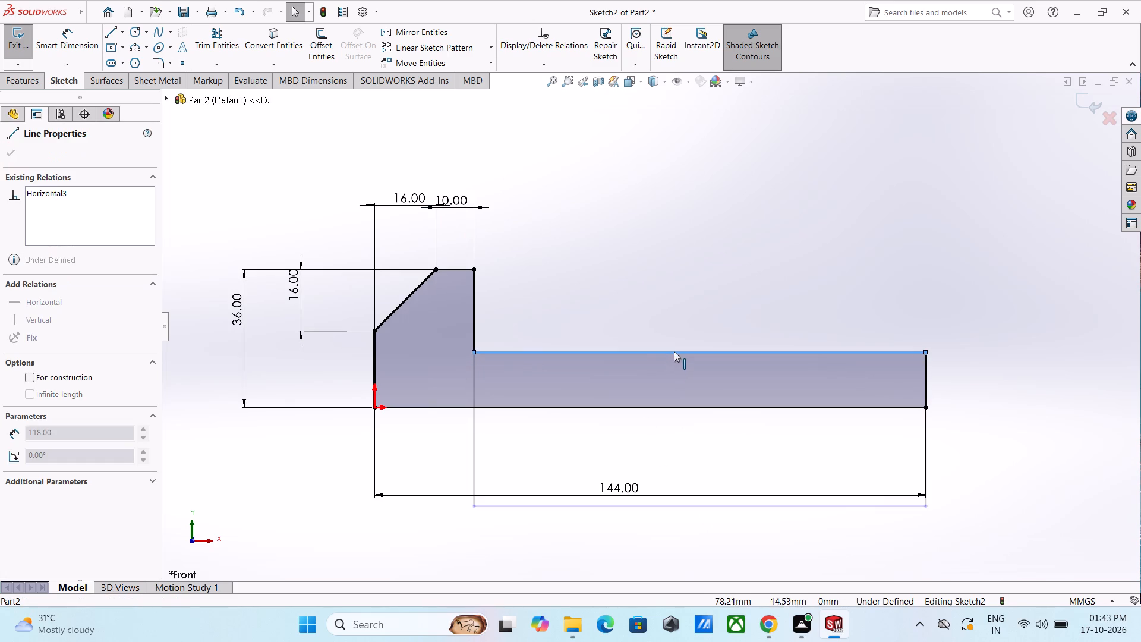
{"action": "left_click_drag", "start_coordinate": [674, 351], "coordinate": [676, 335]}
Delete the 36 mm overall height dimension of the profile.
{"action": "left_click", "coordinate": [234, 318]}
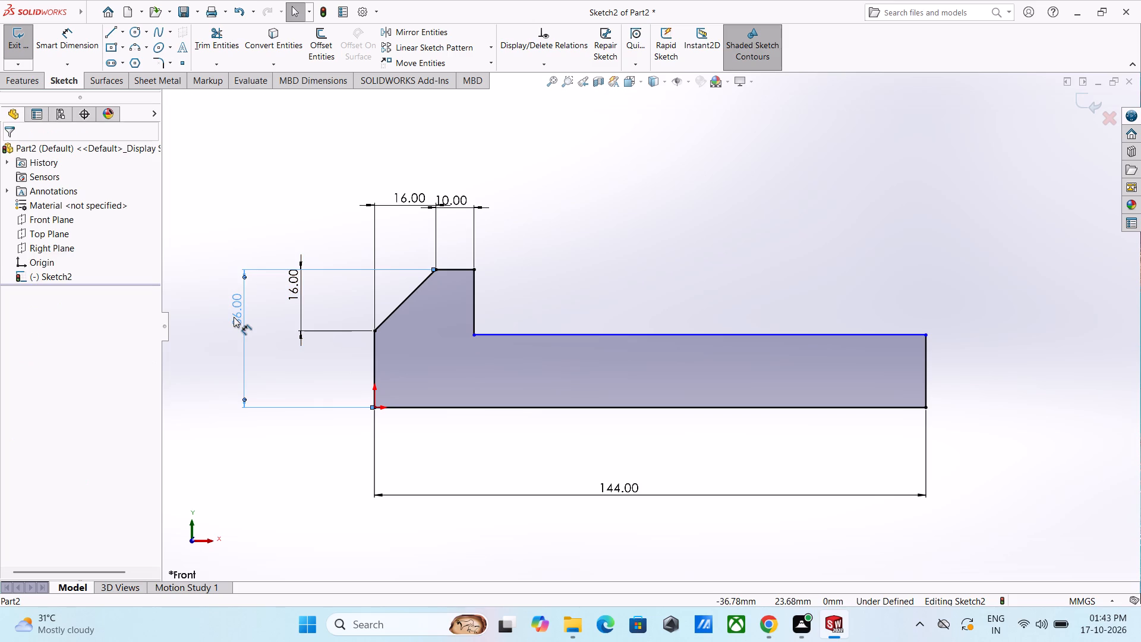
{"action": "key", "text": "Delete"}
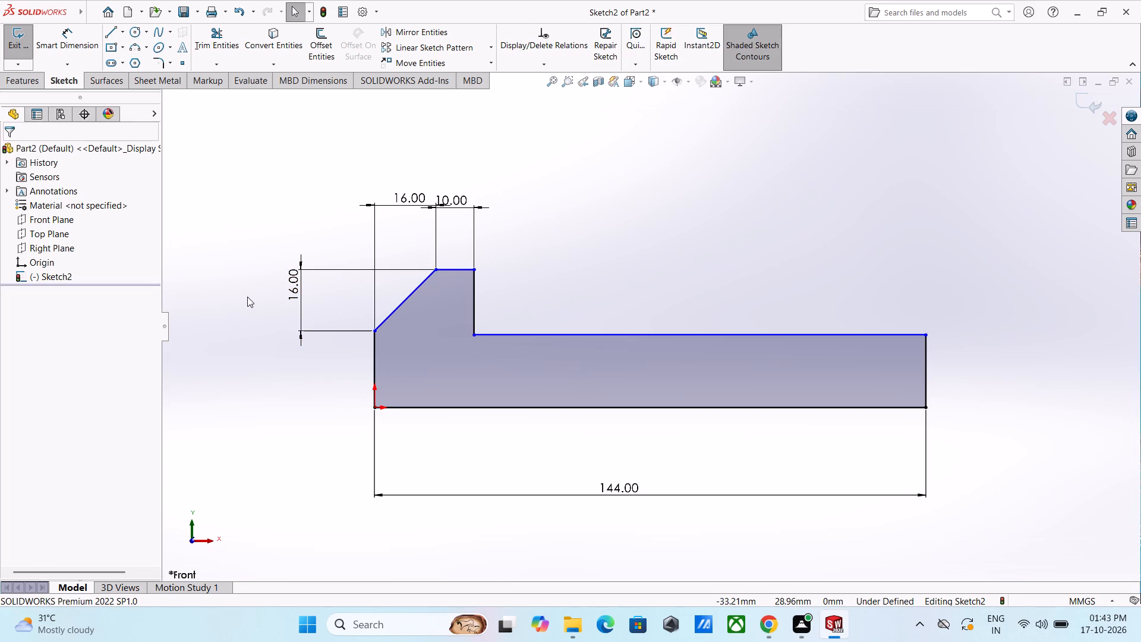
Dimension the vertical distance between the inner corner and the top corner directly above it to 36 mm.
{"action": "left_click", "coordinate": [81, 45]}
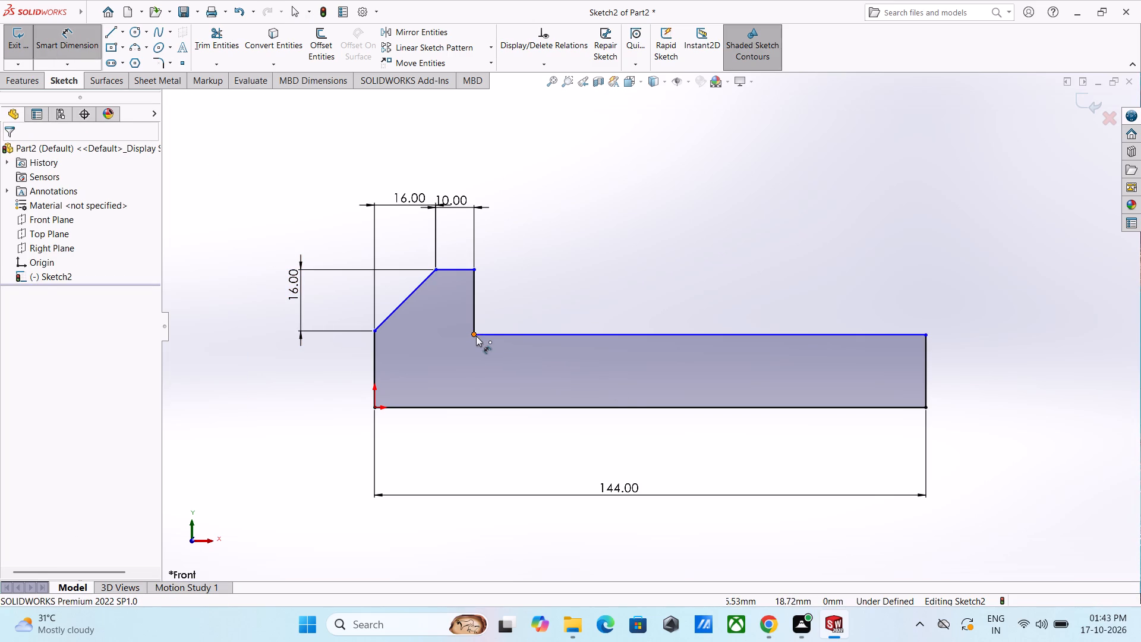
{"action": "left_click", "coordinate": [476, 336]}
{"action": "left_click", "coordinate": [473, 270]}
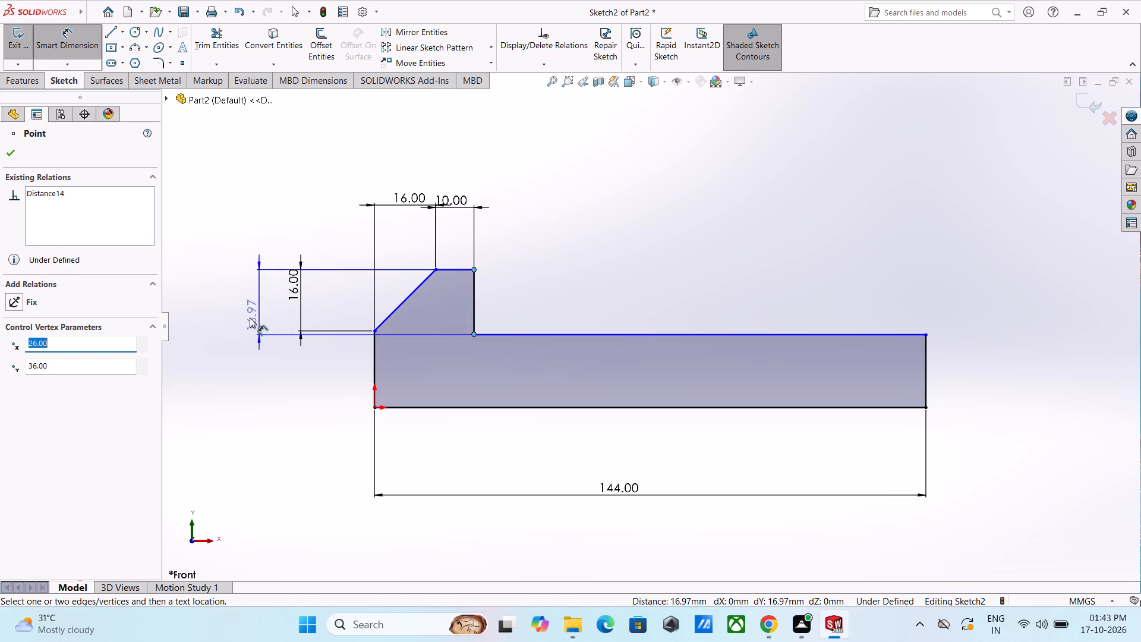
{"action": "left_click", "coordinate": [250, 319]}
{"action": "key", "text": "3"}
{"action": "key", "text": "6"}
{"action": "key", "text": "Return"}
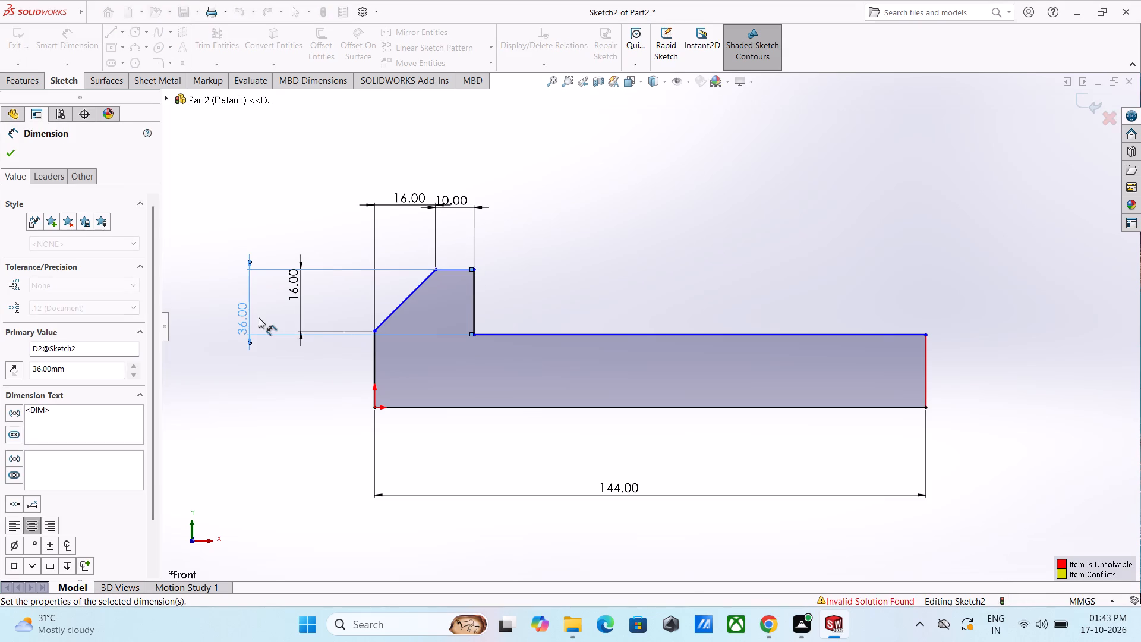
{"action": "key", "text": "Return"}
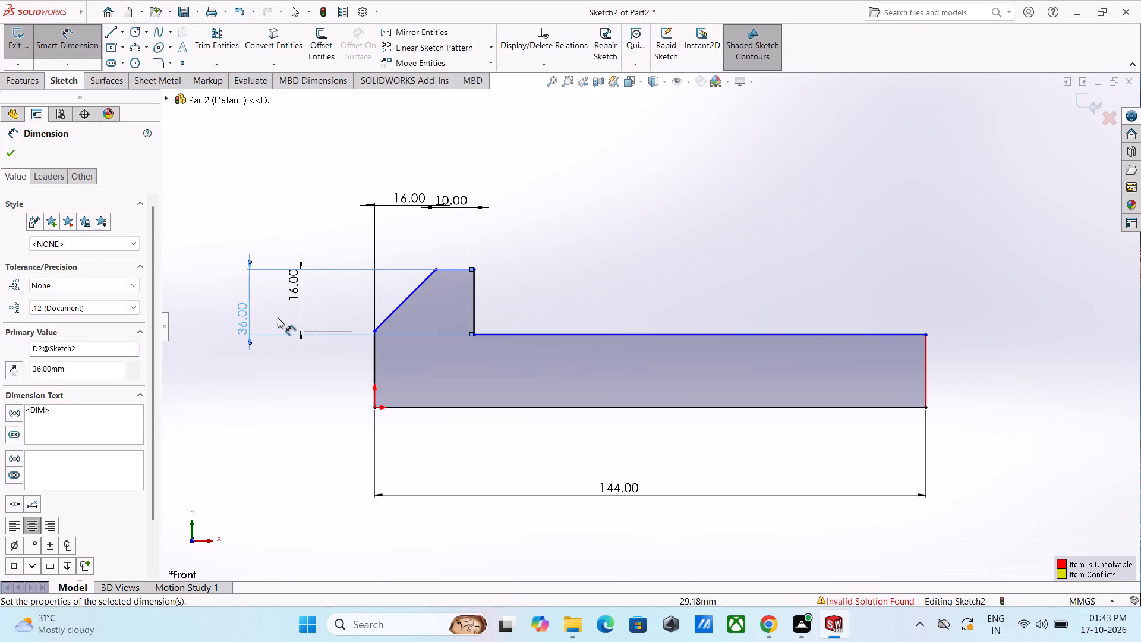
{"action": "key", "text": "Escape"}
{"action": "key", "text": "Escape"}
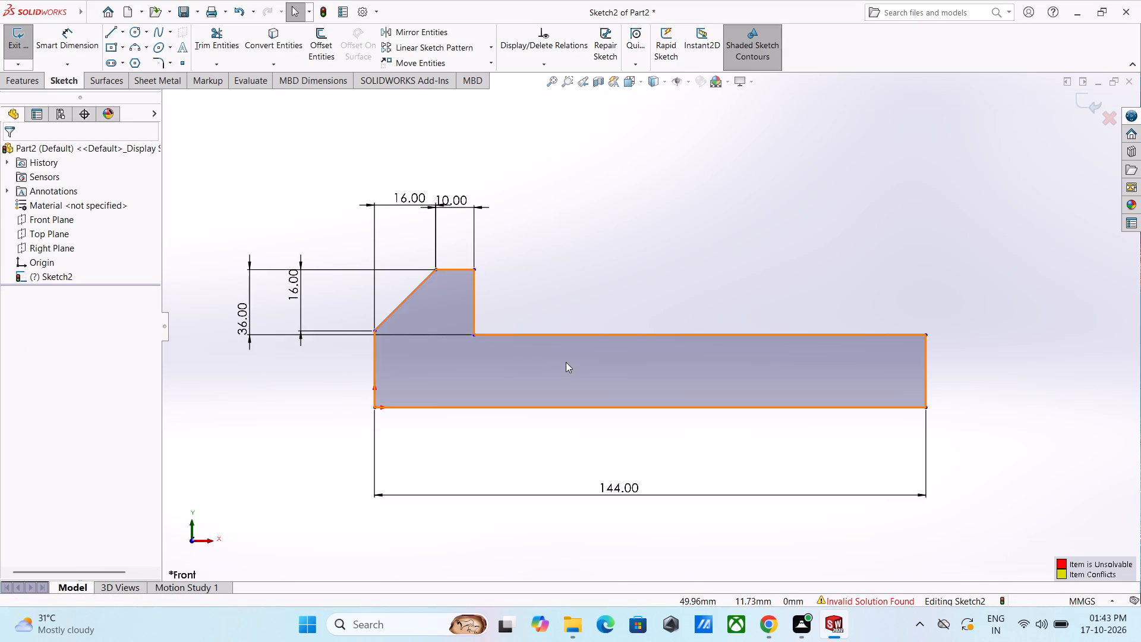
Delete the 16 mm vertical dimension of the sloped edge.
{"action": "left_click", "coordinate": [300, 295]}
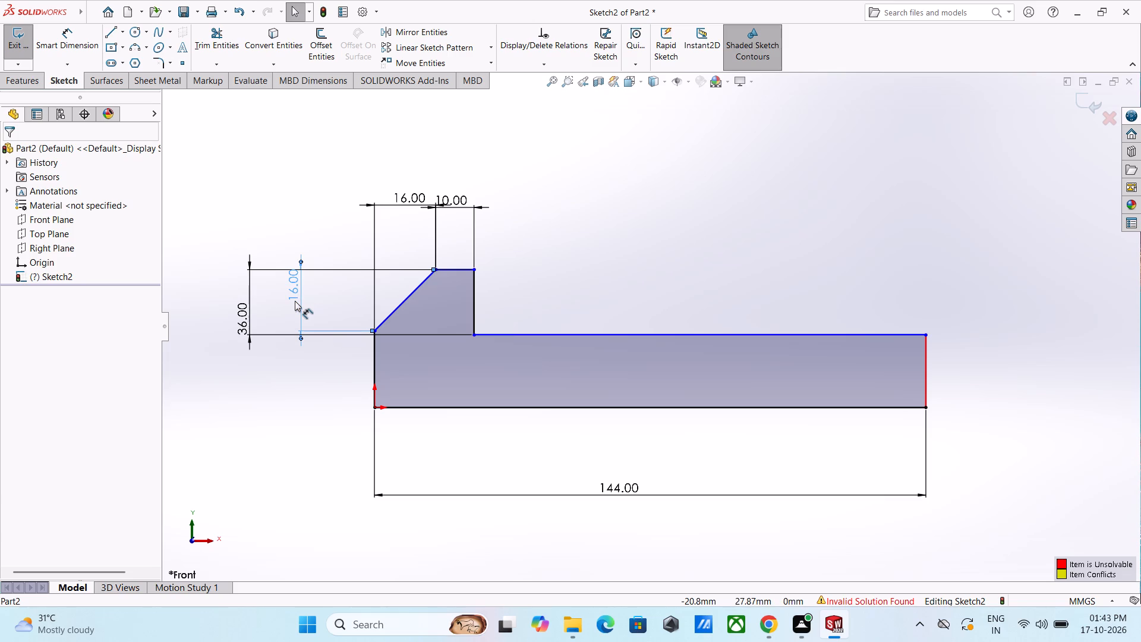
{"action": "key", "text": "Delete"}
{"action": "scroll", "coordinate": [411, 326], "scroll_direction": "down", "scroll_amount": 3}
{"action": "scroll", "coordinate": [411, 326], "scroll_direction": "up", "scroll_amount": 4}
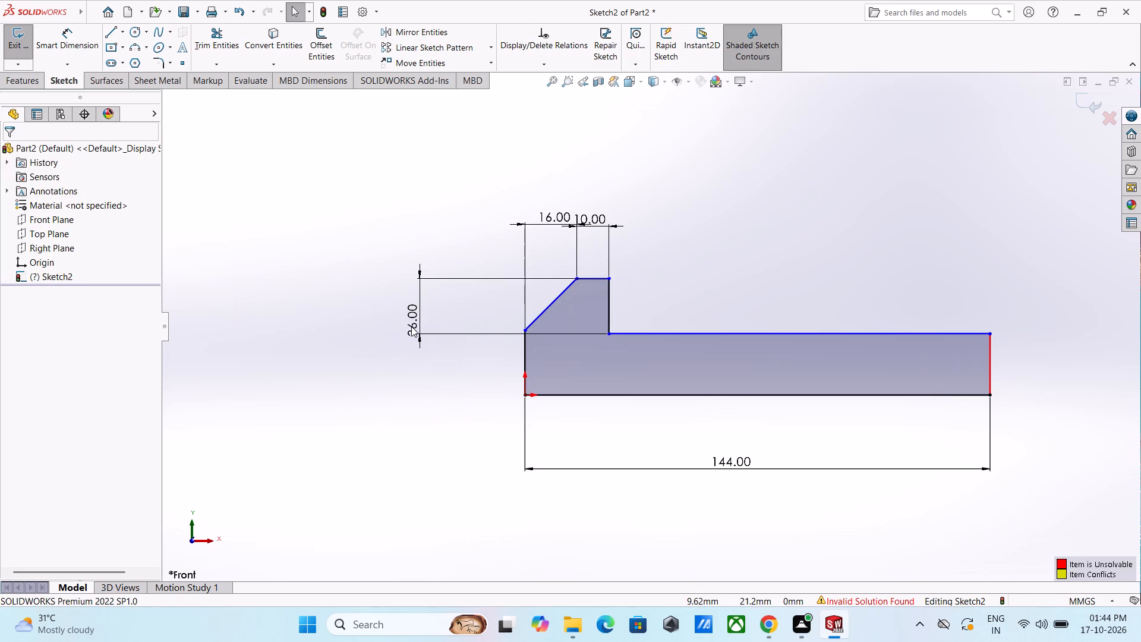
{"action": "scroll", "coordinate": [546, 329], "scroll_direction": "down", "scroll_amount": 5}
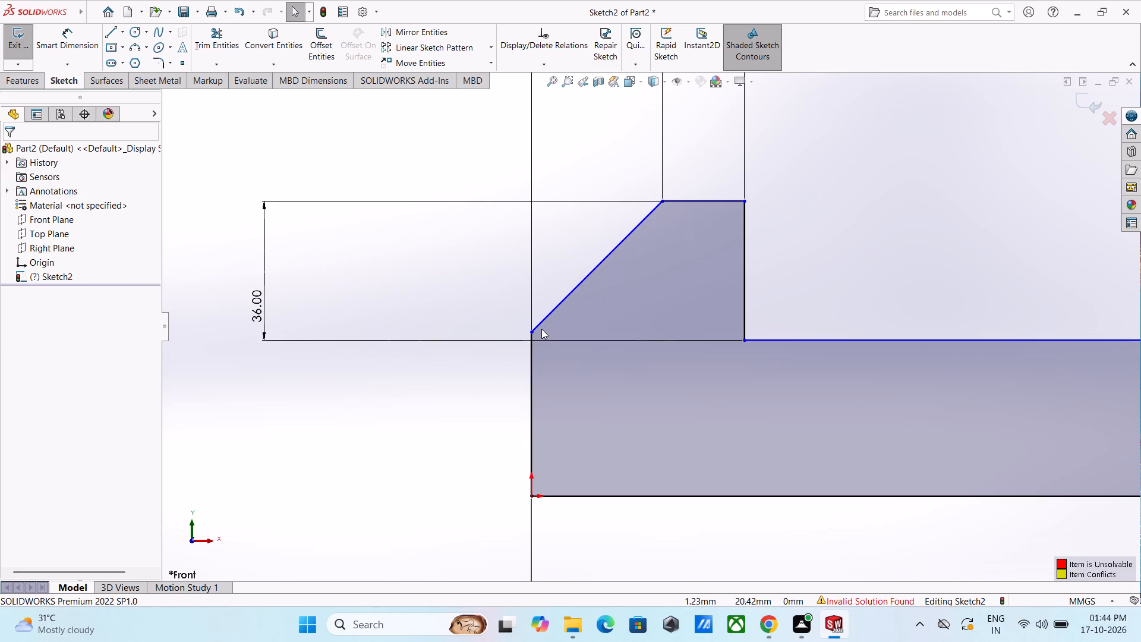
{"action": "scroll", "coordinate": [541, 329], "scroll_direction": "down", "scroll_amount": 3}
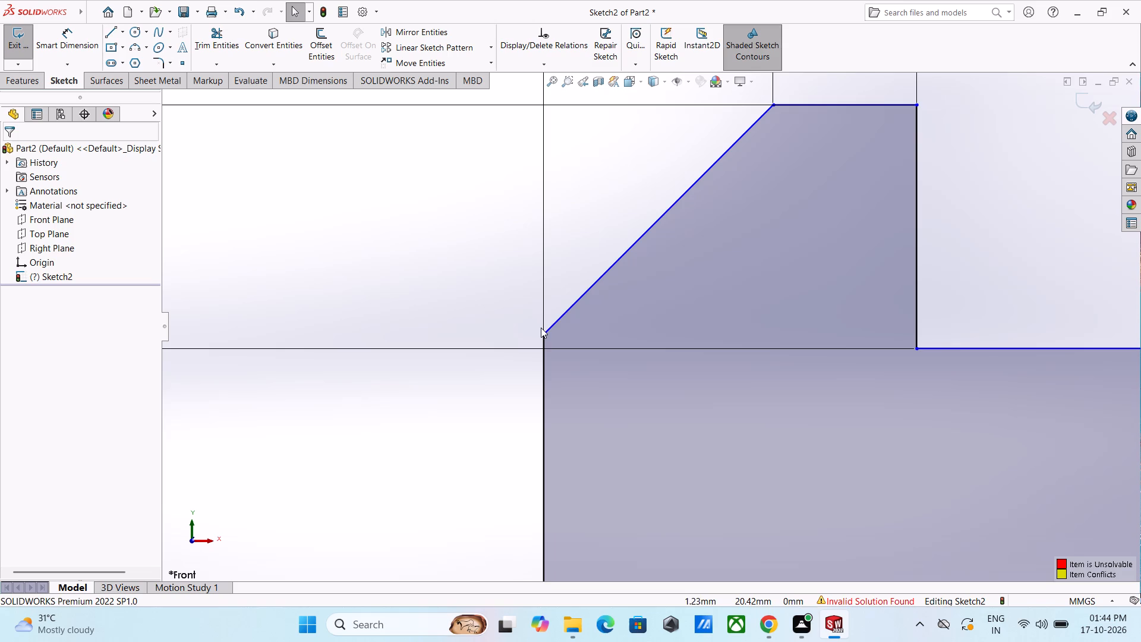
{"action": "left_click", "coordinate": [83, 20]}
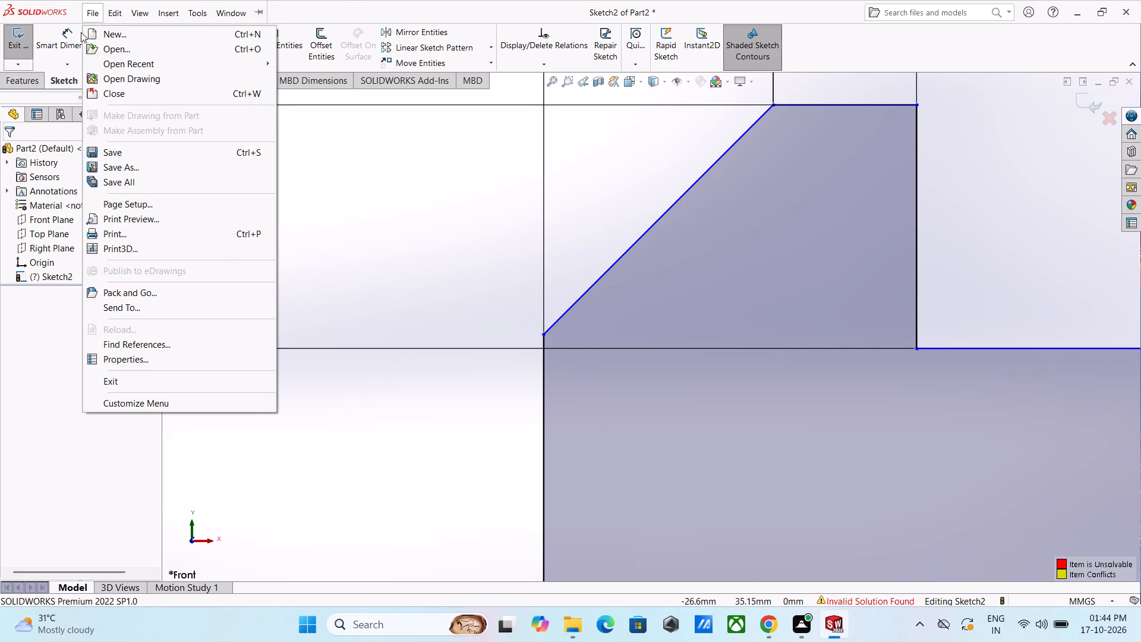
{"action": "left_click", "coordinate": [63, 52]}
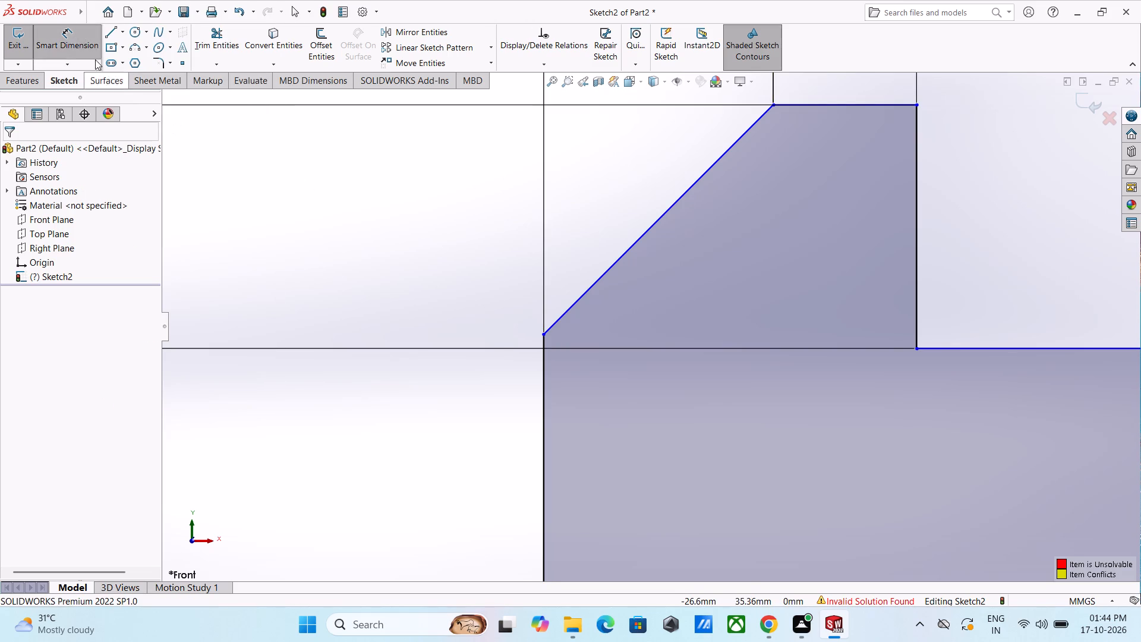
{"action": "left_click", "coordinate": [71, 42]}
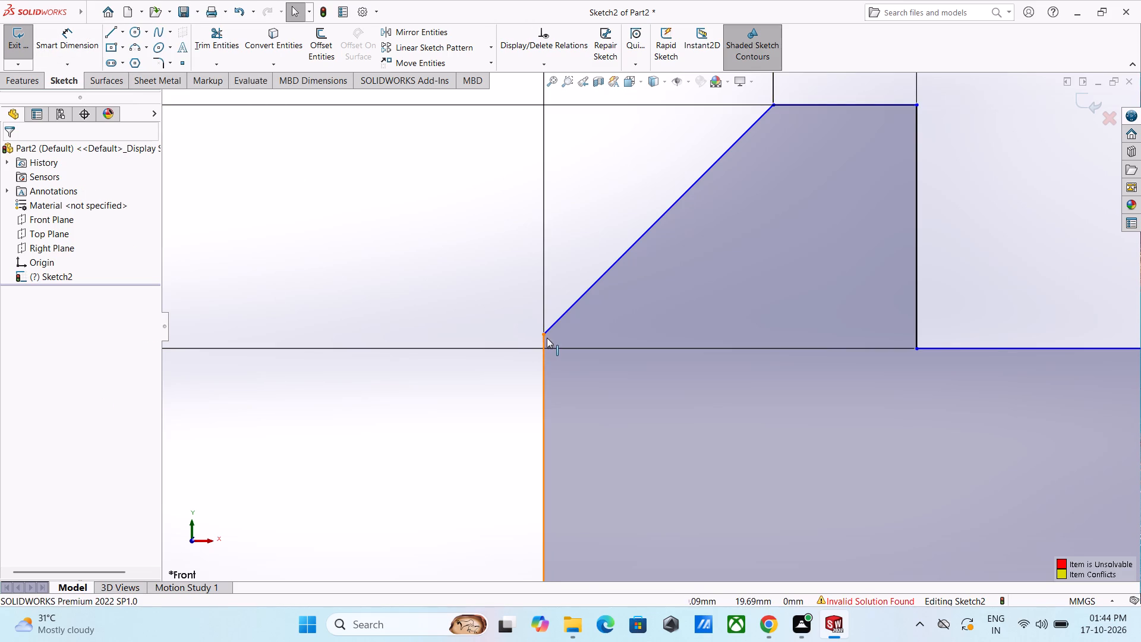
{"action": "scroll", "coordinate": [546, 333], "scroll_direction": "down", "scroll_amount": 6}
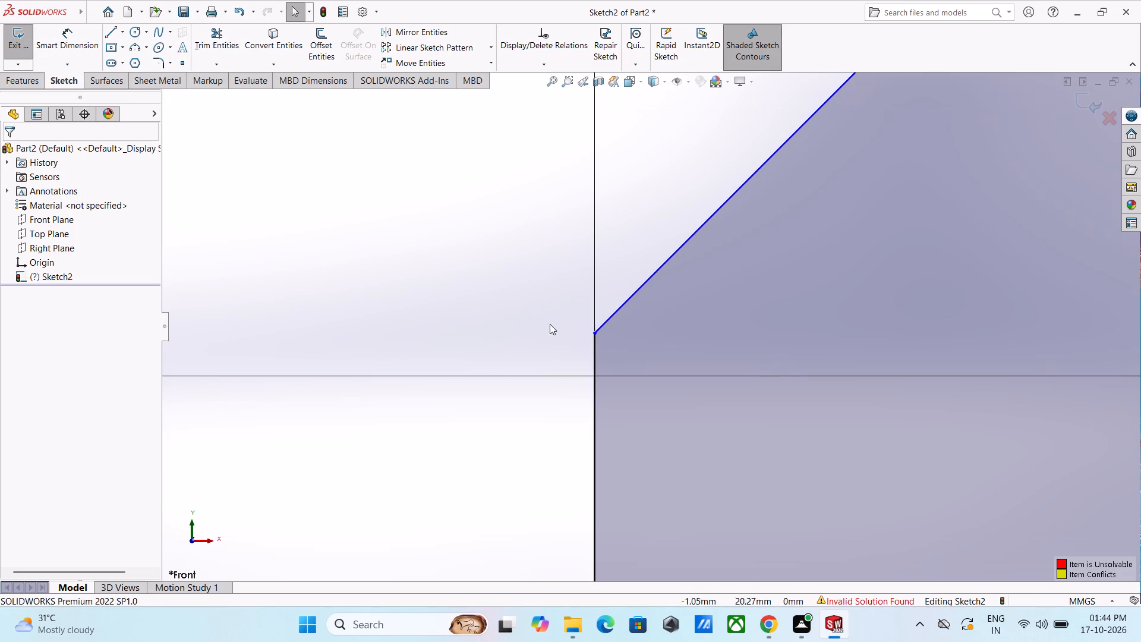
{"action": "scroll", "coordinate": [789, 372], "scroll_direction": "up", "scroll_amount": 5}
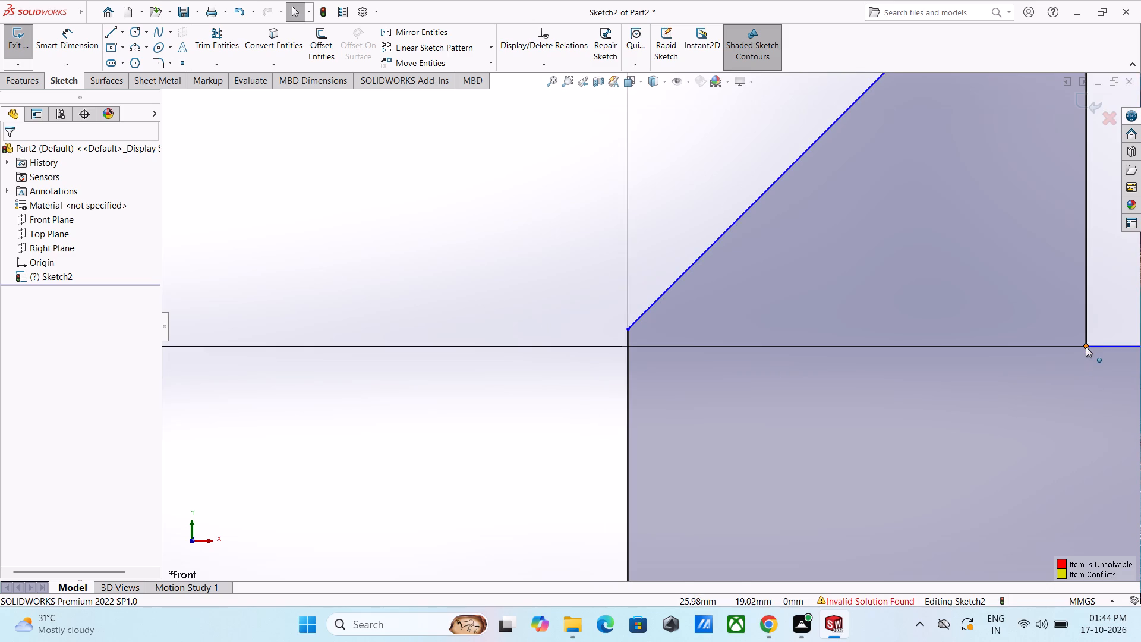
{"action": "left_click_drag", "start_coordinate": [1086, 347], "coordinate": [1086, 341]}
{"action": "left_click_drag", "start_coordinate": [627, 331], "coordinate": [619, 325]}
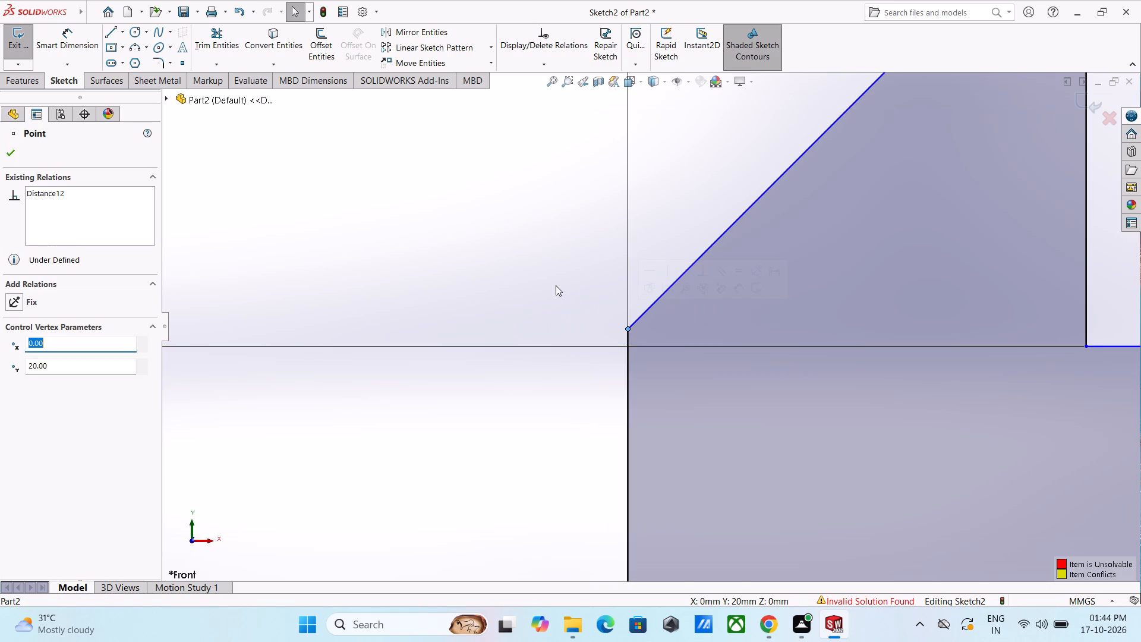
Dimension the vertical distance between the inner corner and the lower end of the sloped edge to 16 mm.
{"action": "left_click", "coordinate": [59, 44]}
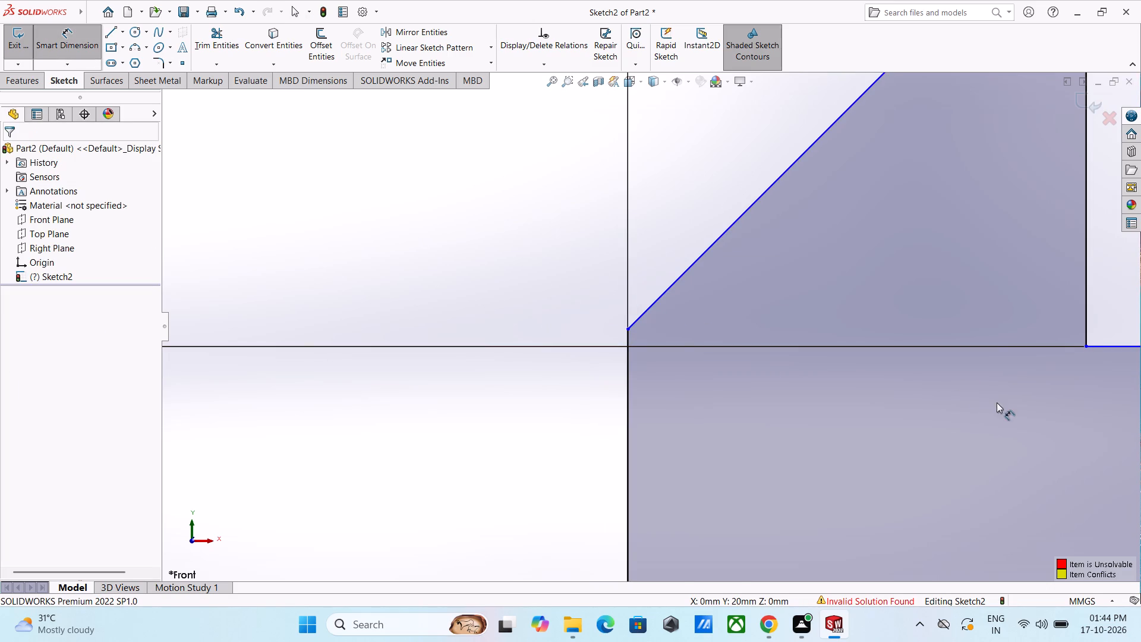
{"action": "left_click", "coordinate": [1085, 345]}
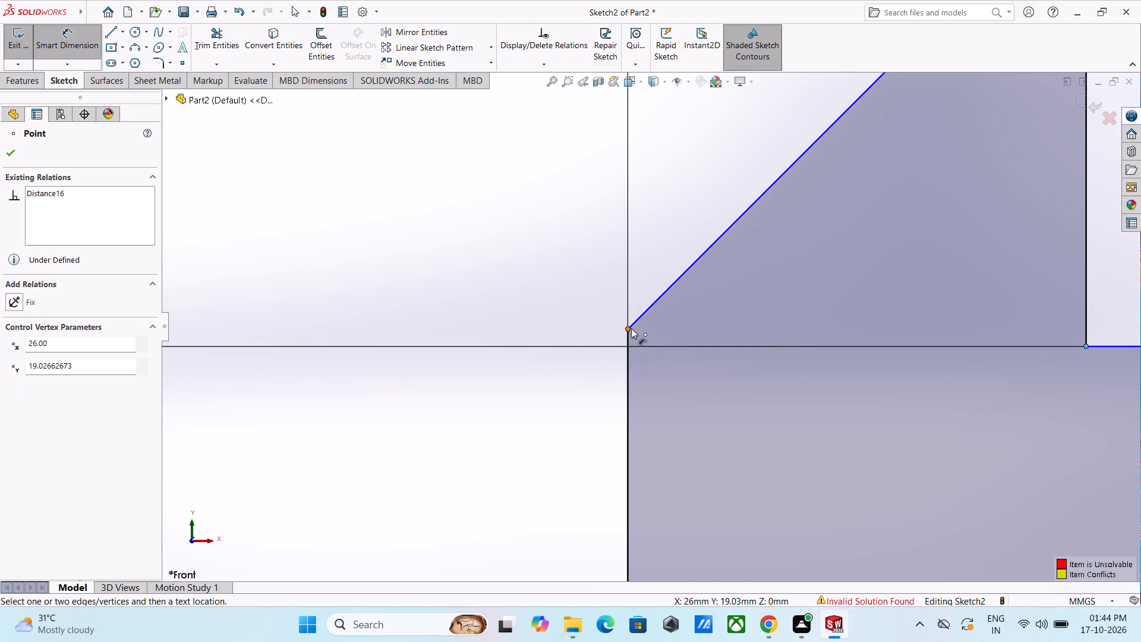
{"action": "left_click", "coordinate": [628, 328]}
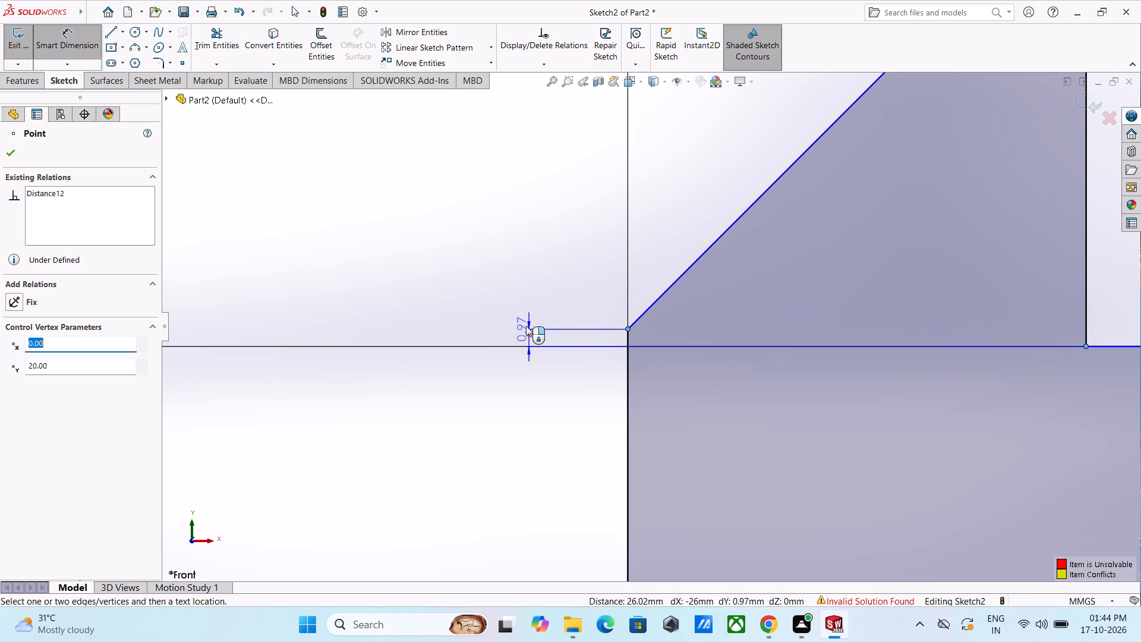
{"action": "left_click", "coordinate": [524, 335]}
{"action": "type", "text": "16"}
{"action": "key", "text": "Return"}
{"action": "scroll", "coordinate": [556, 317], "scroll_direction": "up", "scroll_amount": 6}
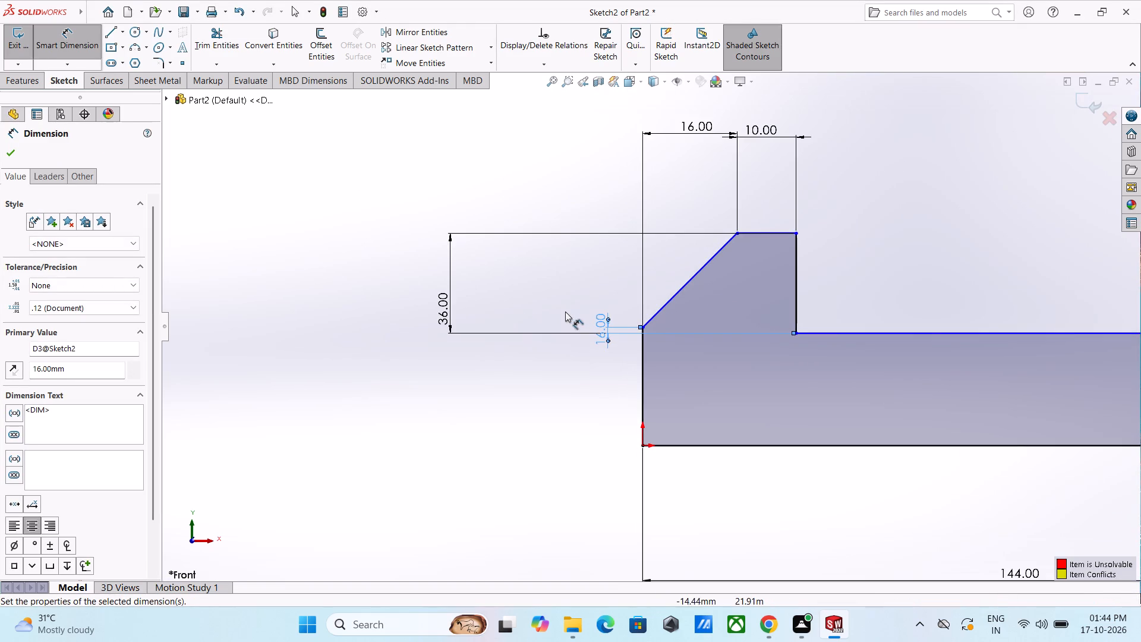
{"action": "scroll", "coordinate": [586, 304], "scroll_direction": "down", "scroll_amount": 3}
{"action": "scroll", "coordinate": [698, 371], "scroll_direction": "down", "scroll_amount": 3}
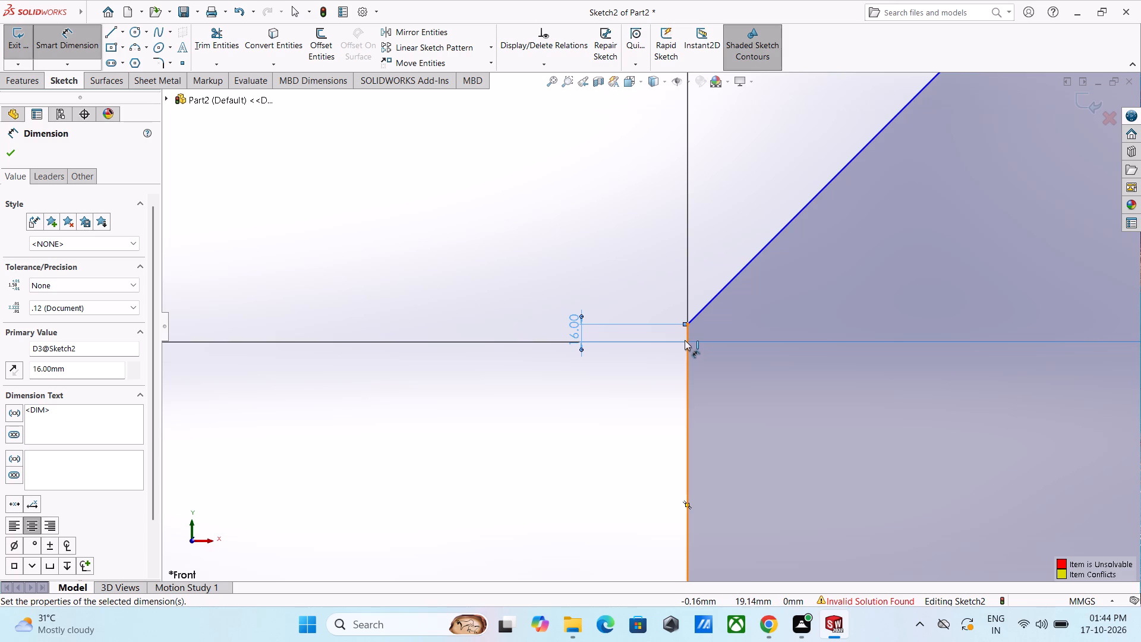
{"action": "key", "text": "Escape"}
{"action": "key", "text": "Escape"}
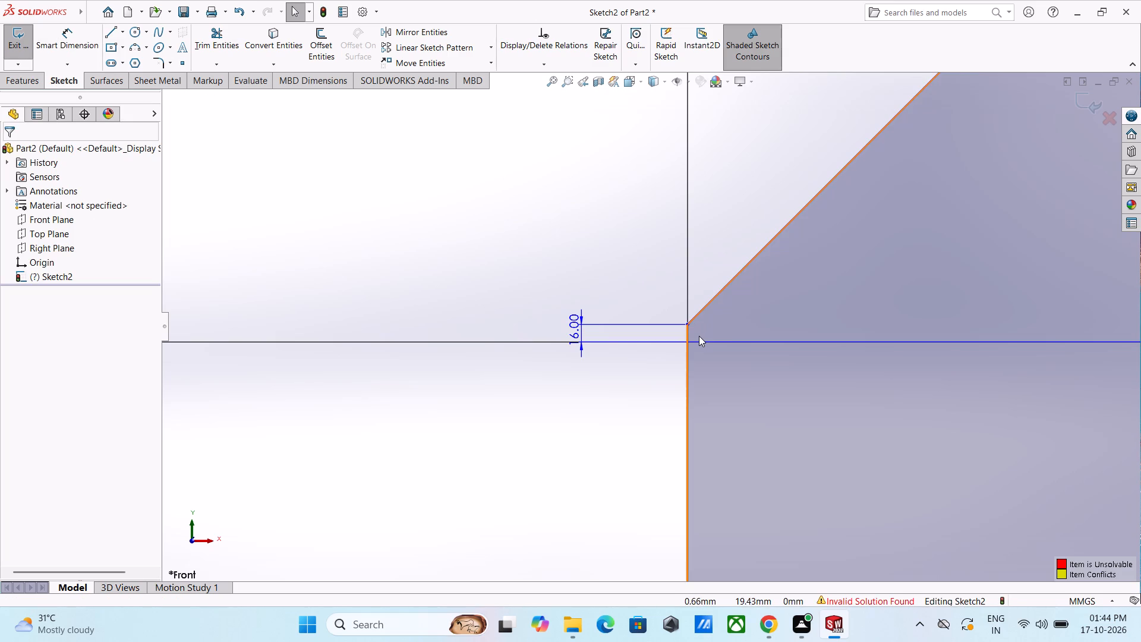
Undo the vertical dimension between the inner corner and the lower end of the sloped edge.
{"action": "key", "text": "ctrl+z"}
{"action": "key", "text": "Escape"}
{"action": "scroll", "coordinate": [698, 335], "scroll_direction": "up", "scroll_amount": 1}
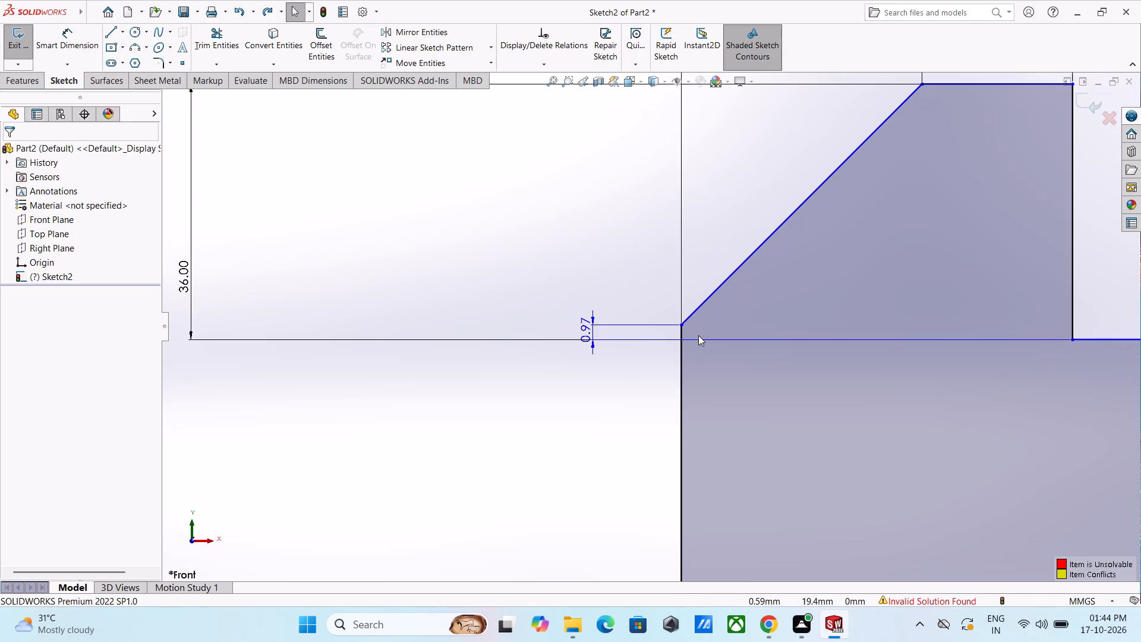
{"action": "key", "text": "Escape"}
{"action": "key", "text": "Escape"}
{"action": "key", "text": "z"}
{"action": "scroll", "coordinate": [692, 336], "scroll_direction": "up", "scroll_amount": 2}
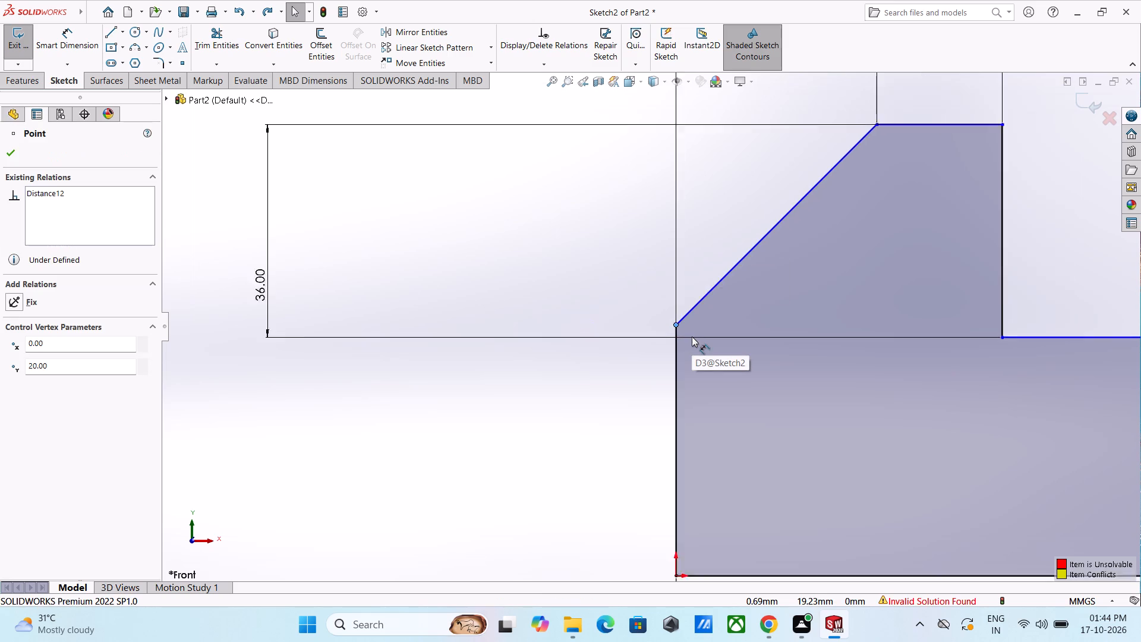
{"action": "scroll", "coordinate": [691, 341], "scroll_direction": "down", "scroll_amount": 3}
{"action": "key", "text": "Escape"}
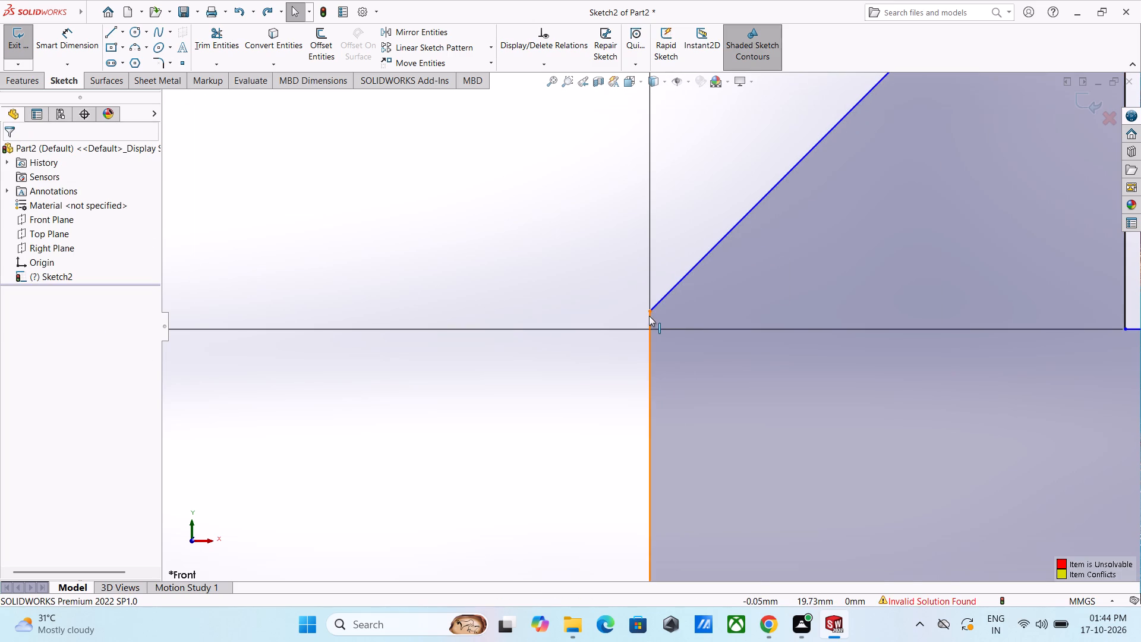
Dimension the short vertical edge at the far end of the long horizontal leg to 16 mm.
{"action": "scroll", "coordinate": [658, 319], "scroll_direction": "up", "scroll_amount": 2}
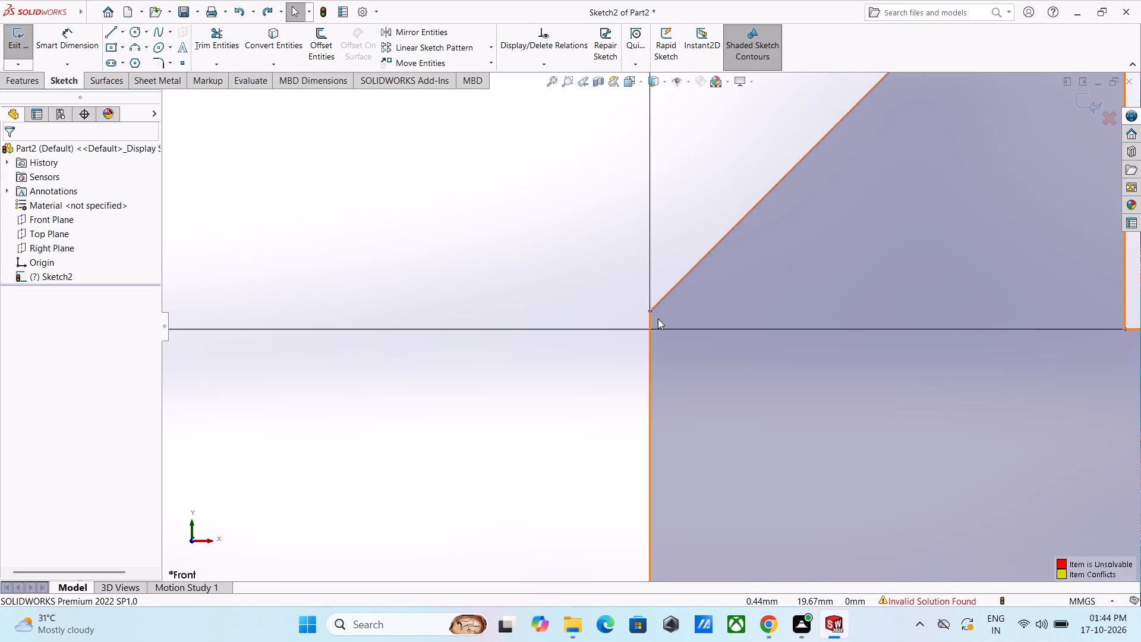
{"action": "scroll", "coordinate": [658, 319], "scroll_direction": "up", "scroll_amount": 7}
{"action": "scroll", "coordinate": [698, 281], "scroll_direction": "up", "scroll_amount": 3}
{"action": "scroll", "coordinate": [912, 292], "scroll_direction": "down", "scroll_amount": 2}
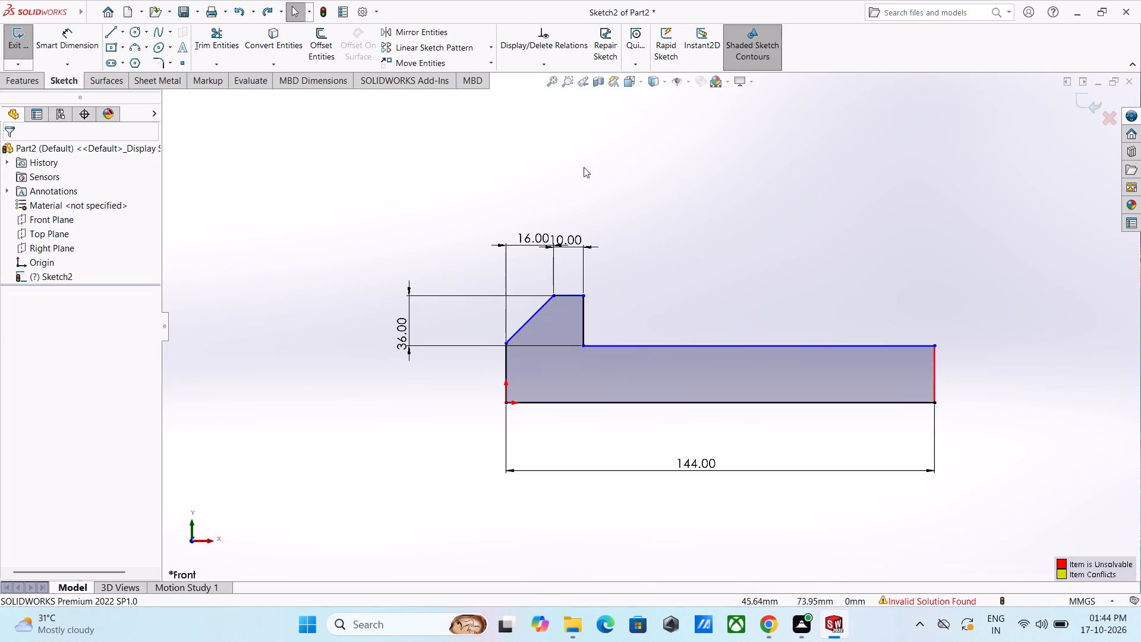
{"action": "left_click", "coordinate": [51, 42]}
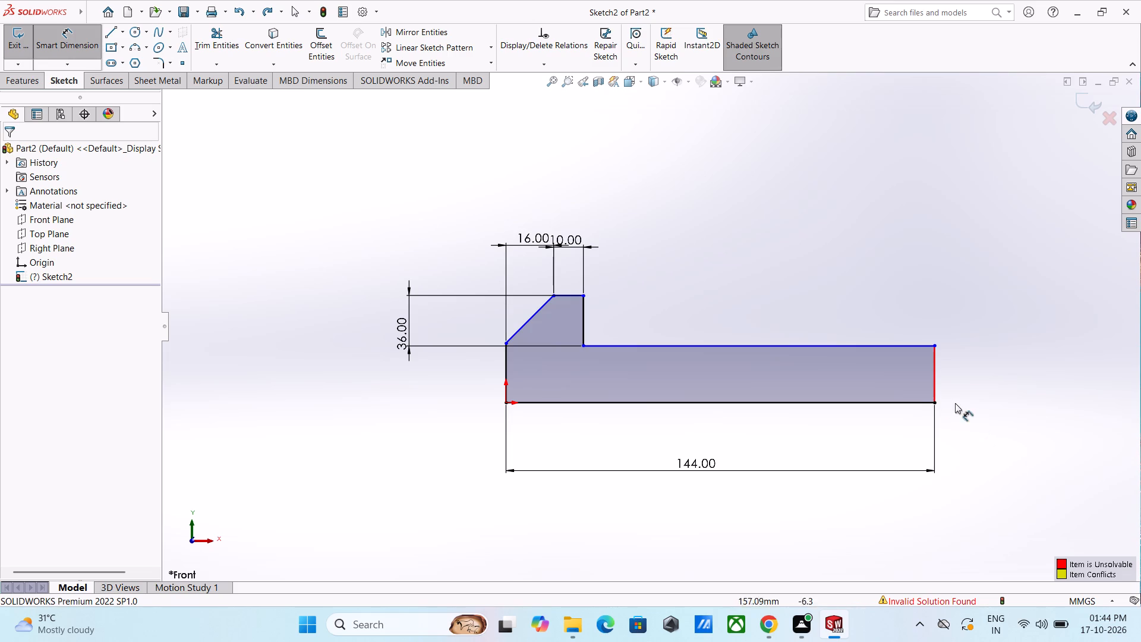
{"action": "left_click", "coordinate": [934, 379]}
{"action": "left_click", "coordinate": [972, 376]}
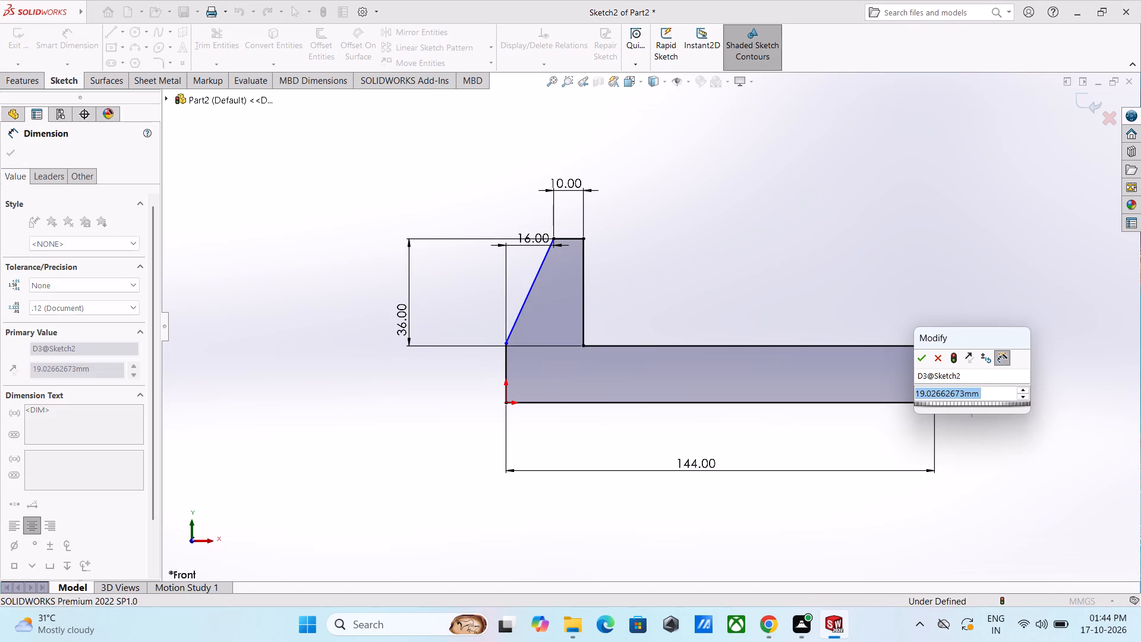
{"action": "type", "text": "16"}
{"action": "key", "text": "Return"}
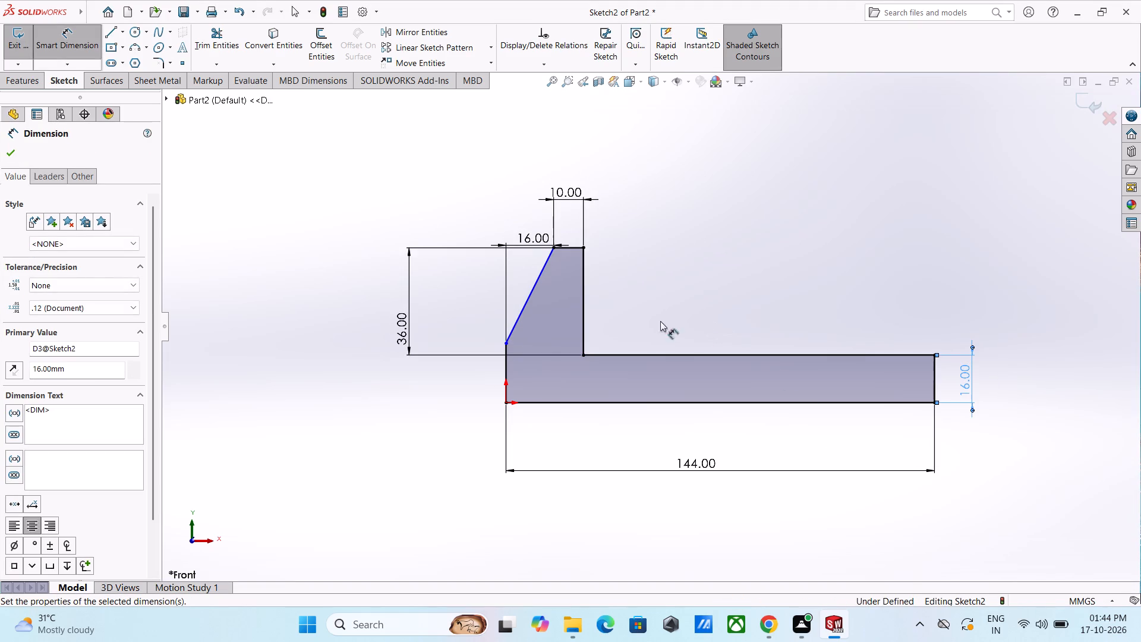
Dimension the vertical height of the sloped edge to 16 mm and finish dimensioning.
{"action": "left_click", "coordinate": [534, 294]}
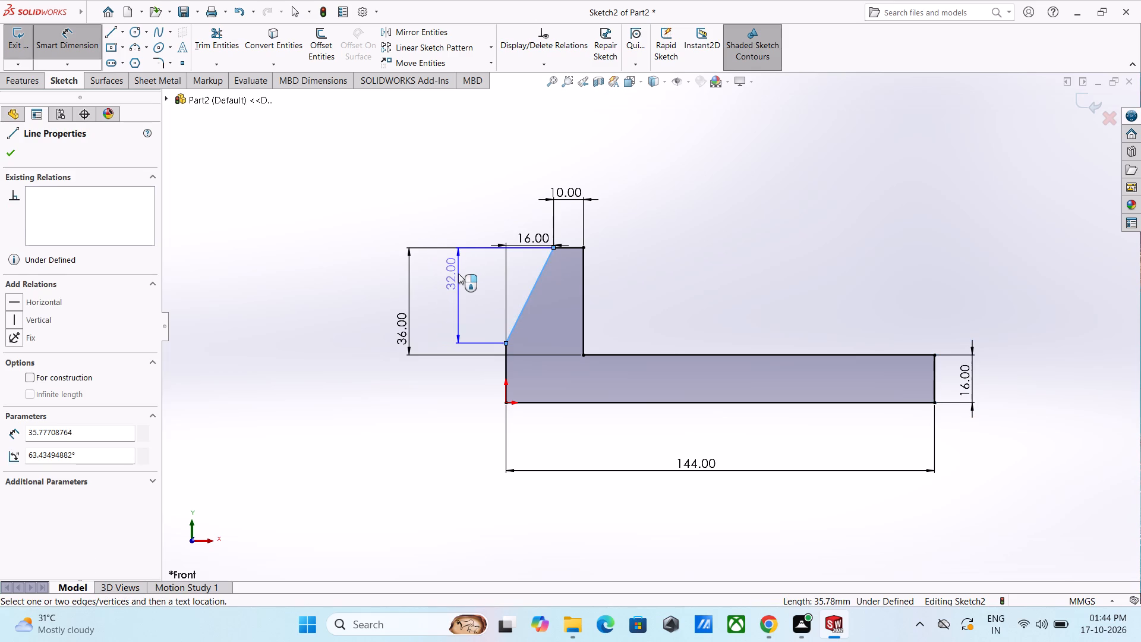
{"action": "left_click", "coordinate": [458, 273]}
{"action": "type", "text": "16"}
{"action": "key", "text": "Return"}
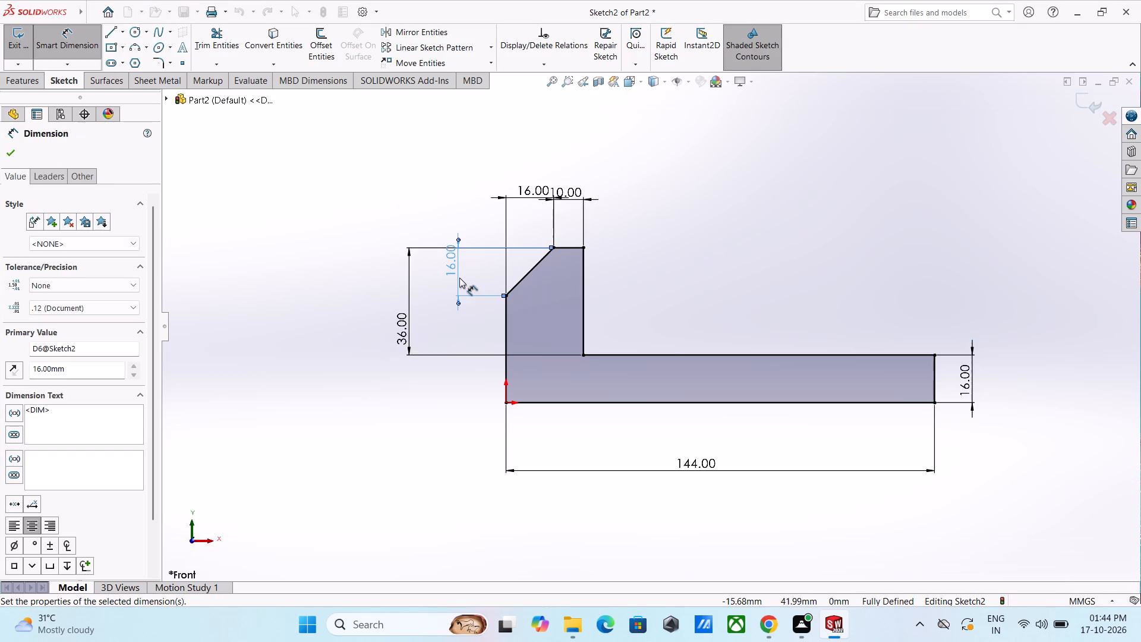
{"action": "left_click", "coordinate": [17, 147]}
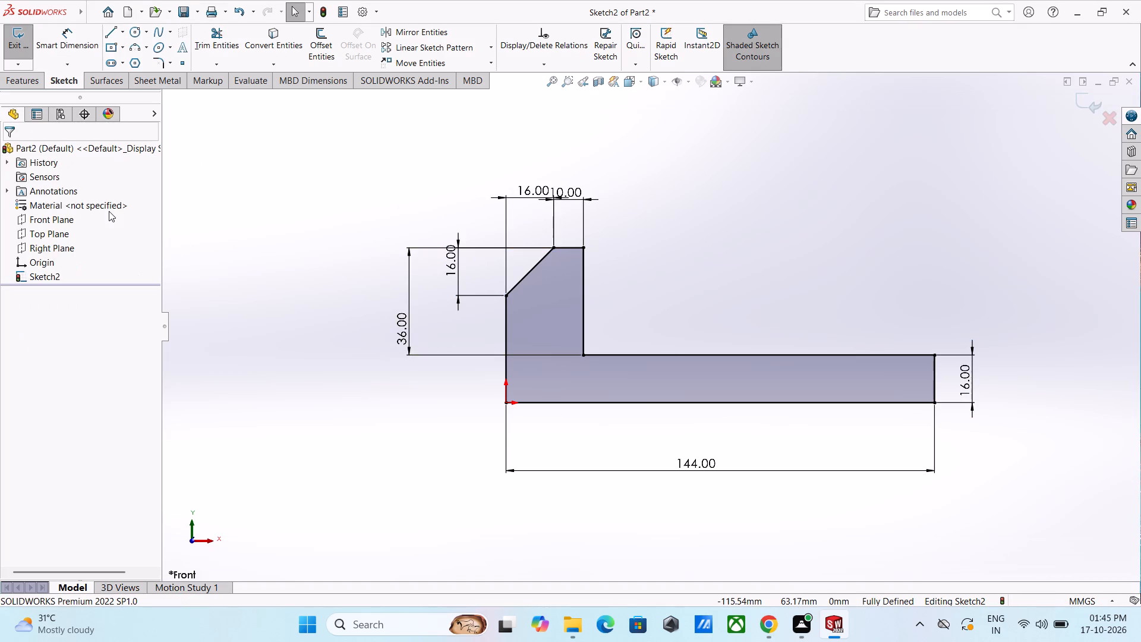
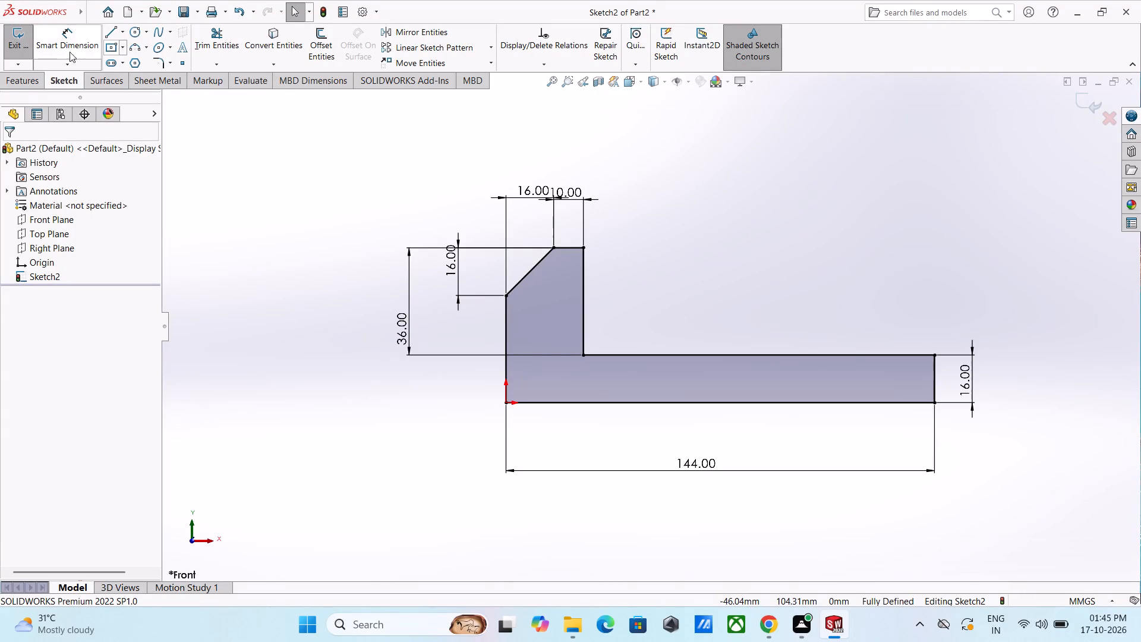
Exit the finished L-shaped profile sketch.
{"action": "left_click", "coordinate": [35, 49]}
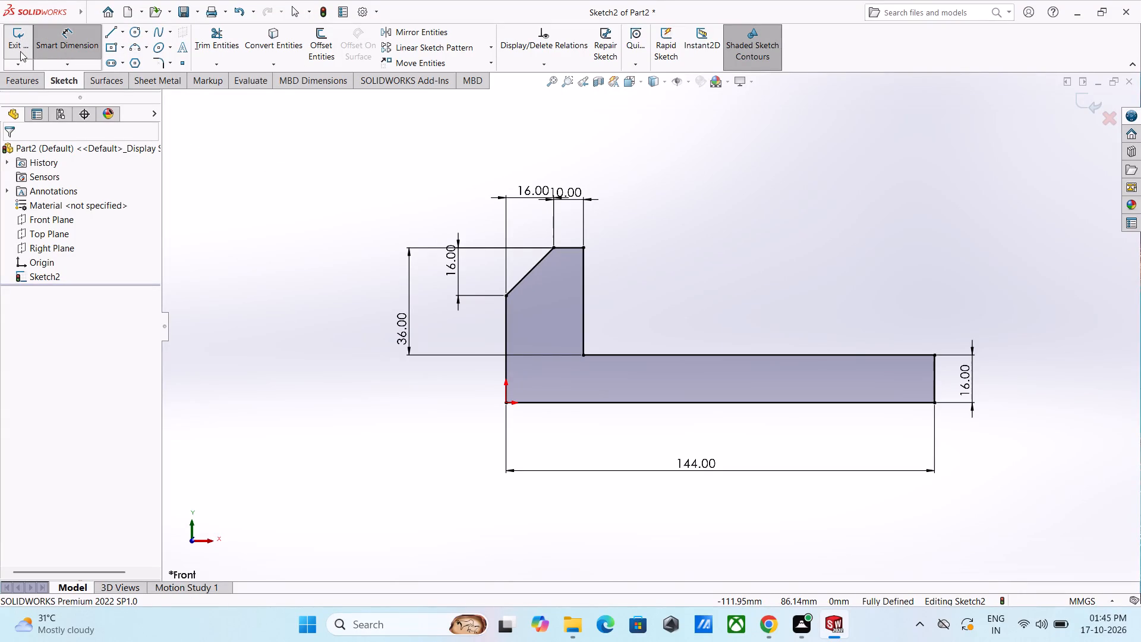
{"action": "left_click", "coordinate": [24, 43]}
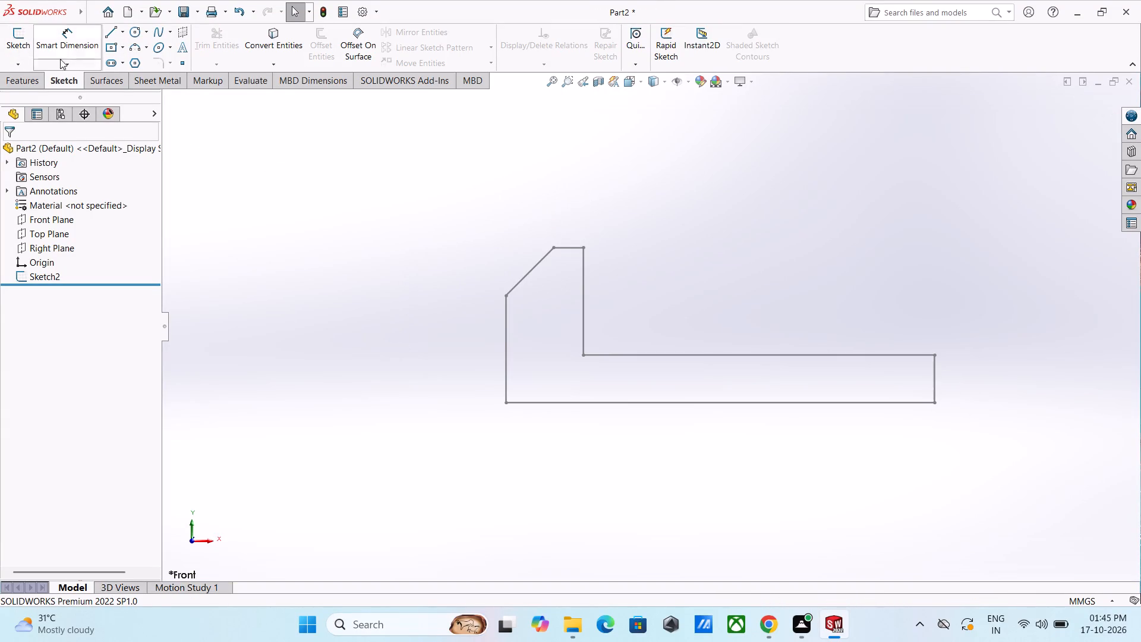
Extrude the L-shaped profile as a boss with a Mid Plane end condition and a depth of 64 mm.
{"action": "left_click", "coordinate": [37, 89]}
{"action": "left_click_drag", "start_coordinate": [38, 280], "coordinate": [40, 273]}
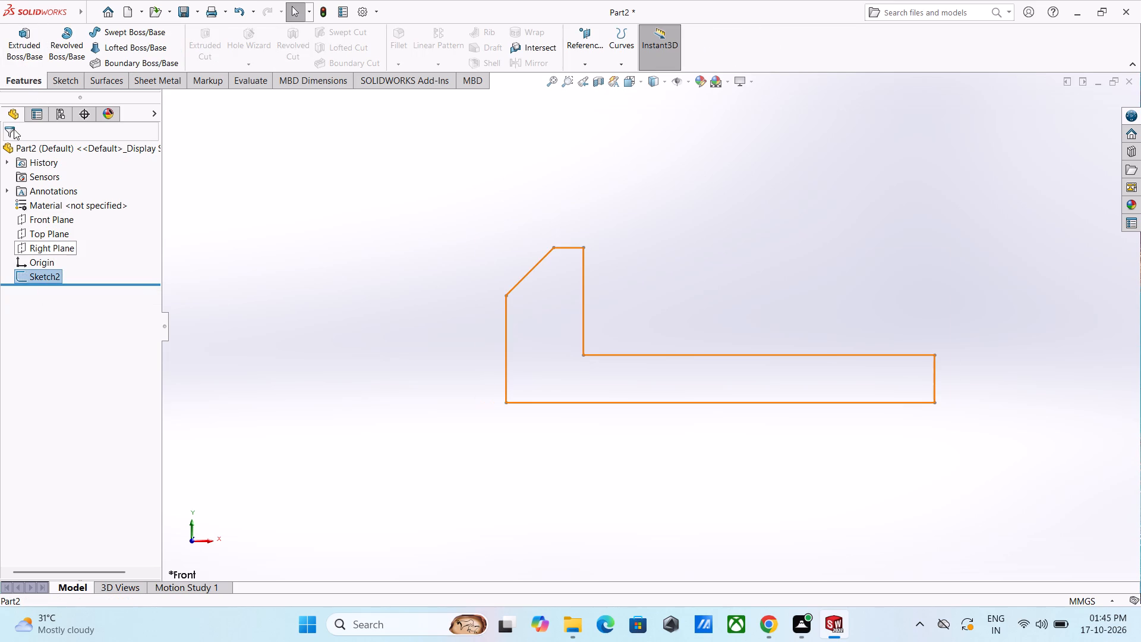
{"action": "left_click", "coordinate": [12, 36]}
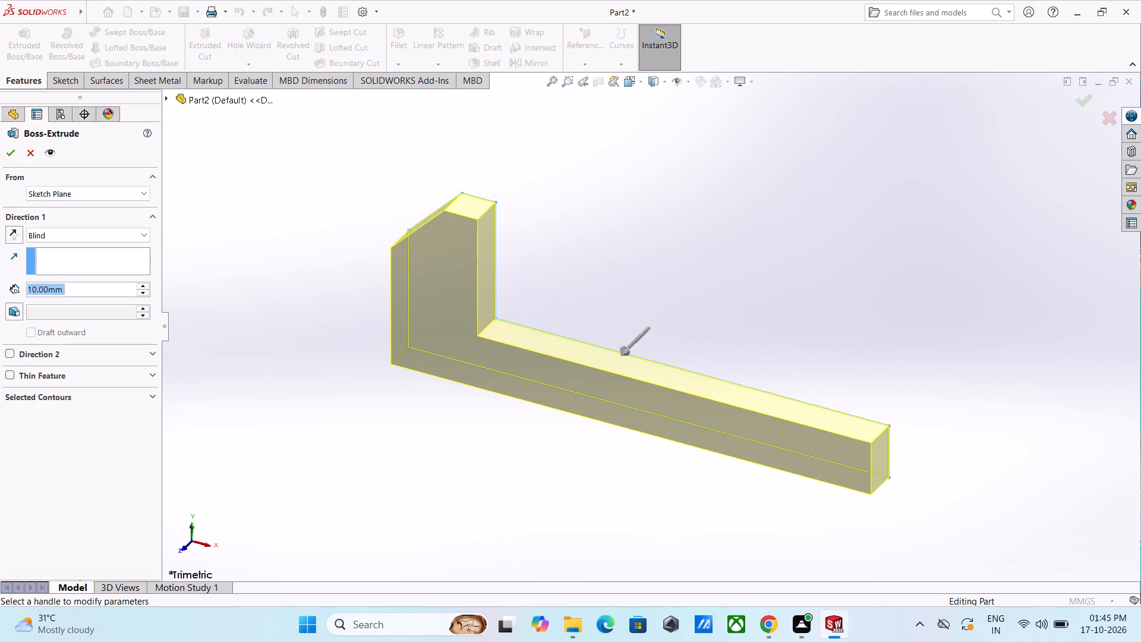
{"action": "left_click", "coordinate": [71, 188]}
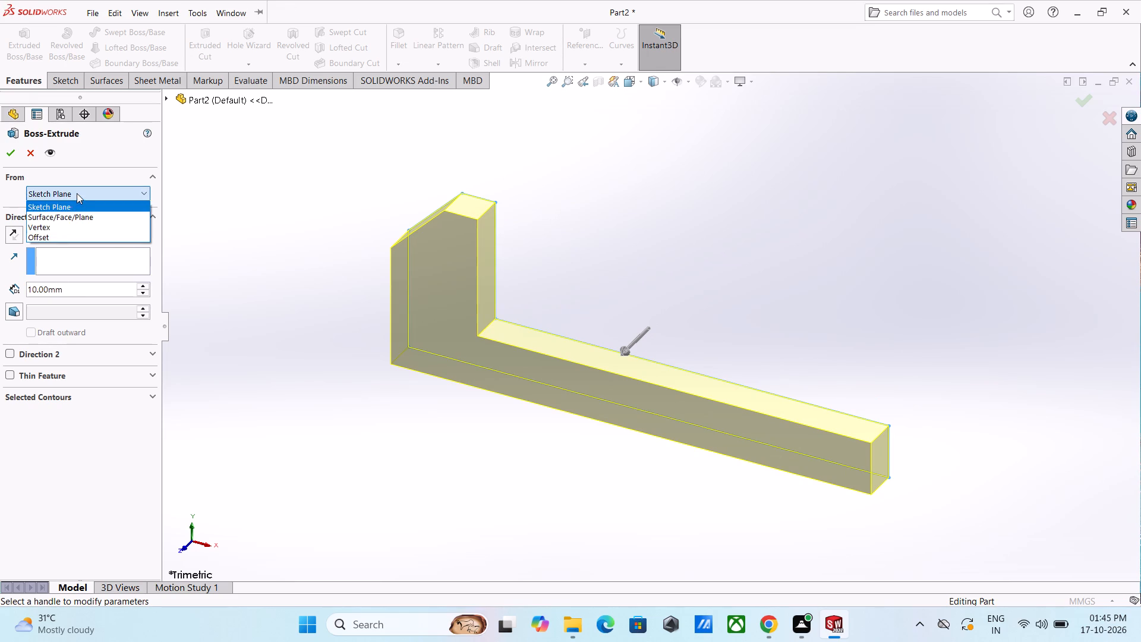
{"action": "left_click", "coordinate": [77, 193]}
{"action": "left_click", "coordinate": [55, 237]}
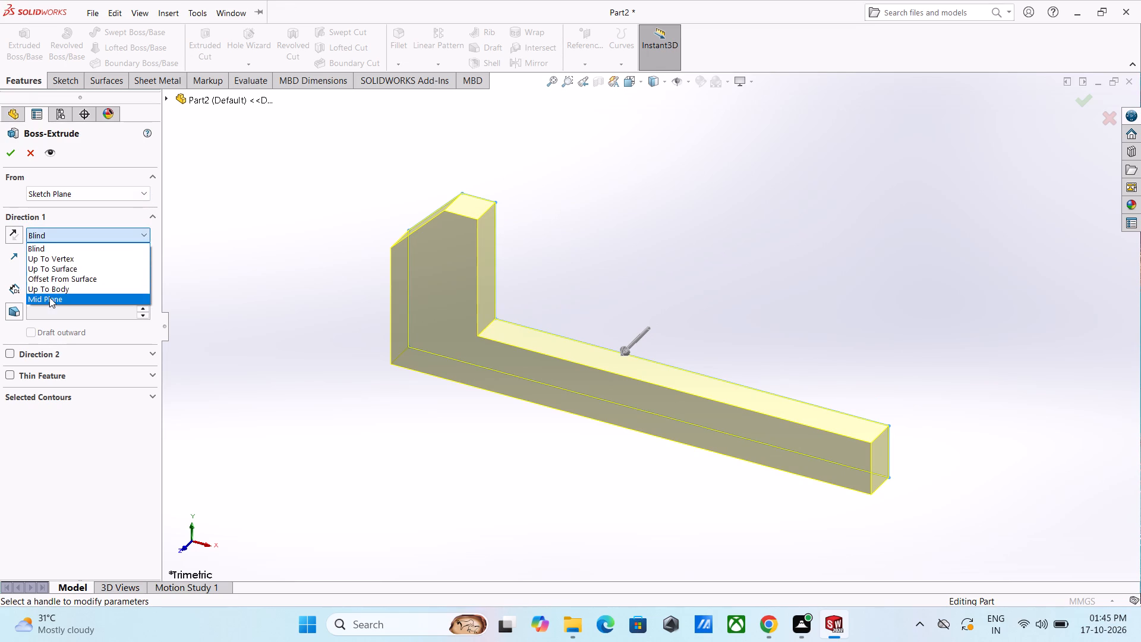
{"action": "left_click", "coordinate": [49, 297]}
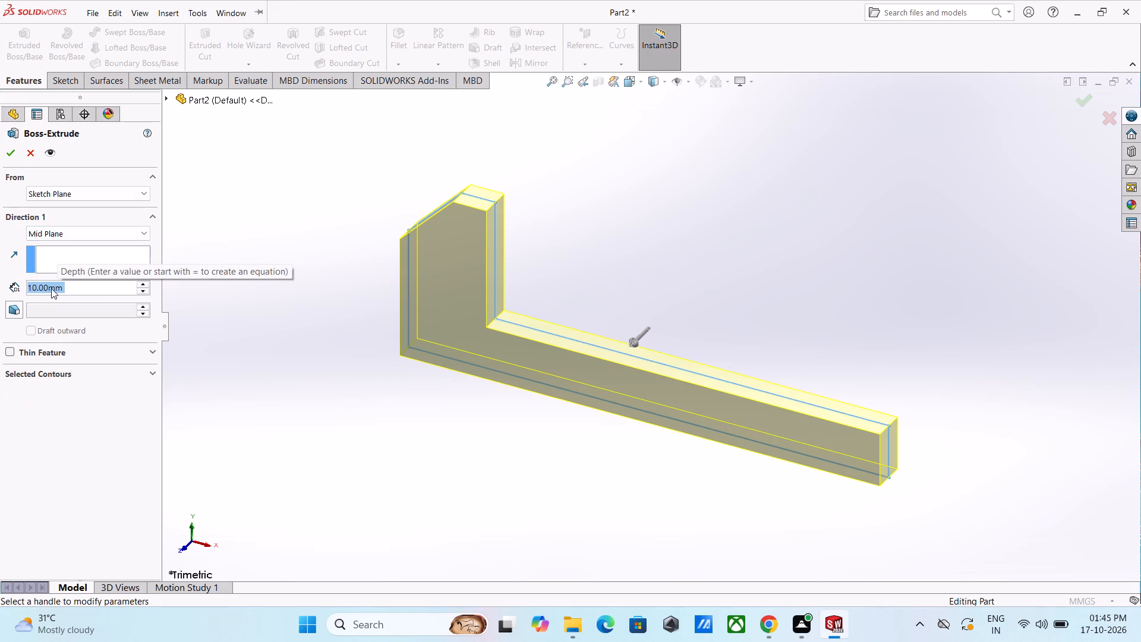
{"action": "double_click", "coordinate": [111, 288]}
{"action": "type", "text": "64+"}
{"action": "key", "text": "Return"}
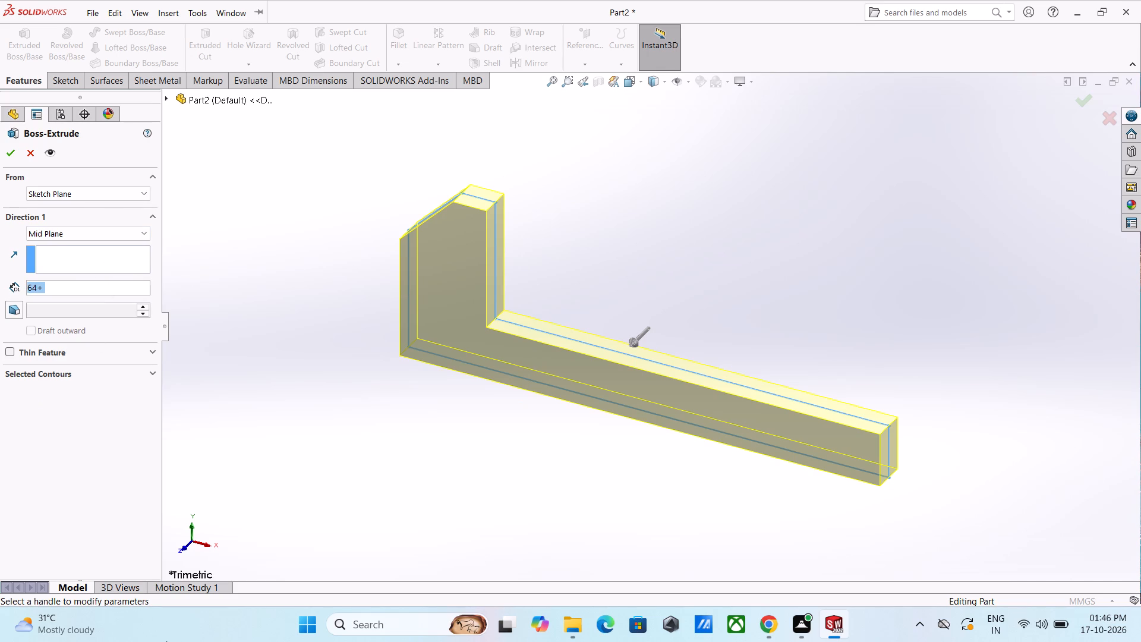
{"action": "key", "text": "Right"}
{"action": "key", "text": "BackSpace"}
{"action": "key", "text": "Return"}
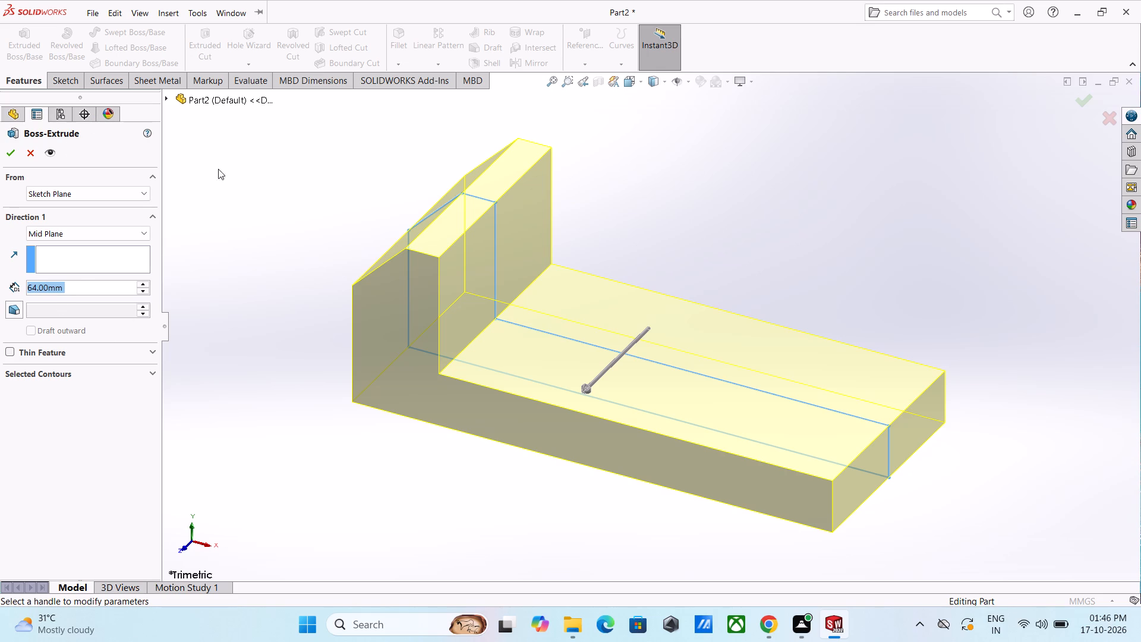
{"action": "left_click", "coordinate": [15, 149]}
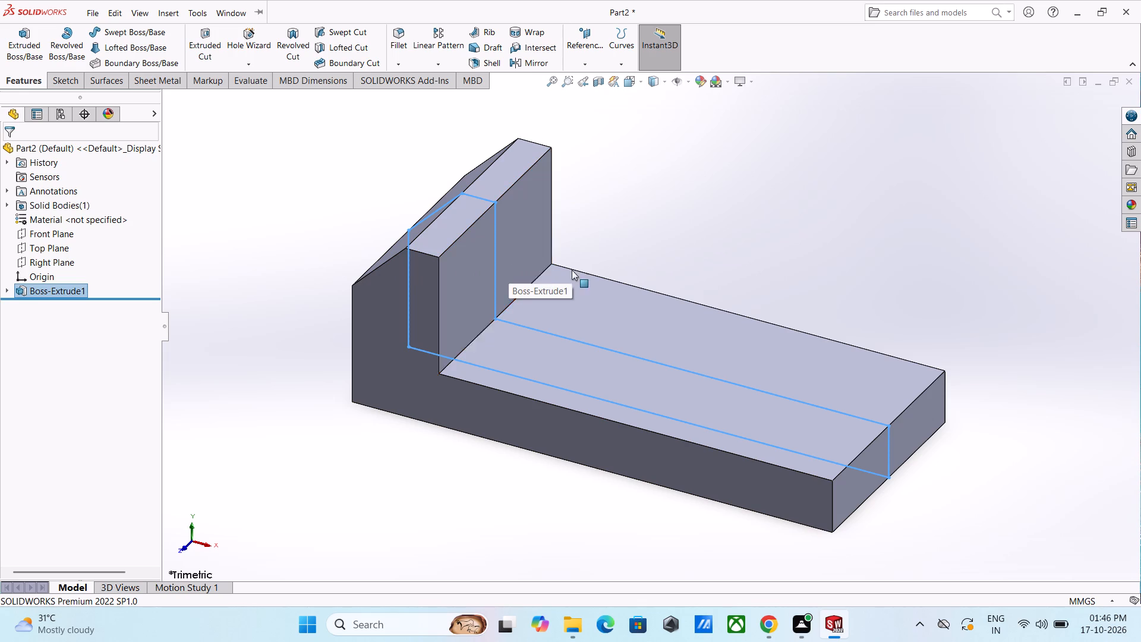
Start a new sketch on the small end face of the base's long leg.
{"action": "left_click", "coordinate": [904, 422]}
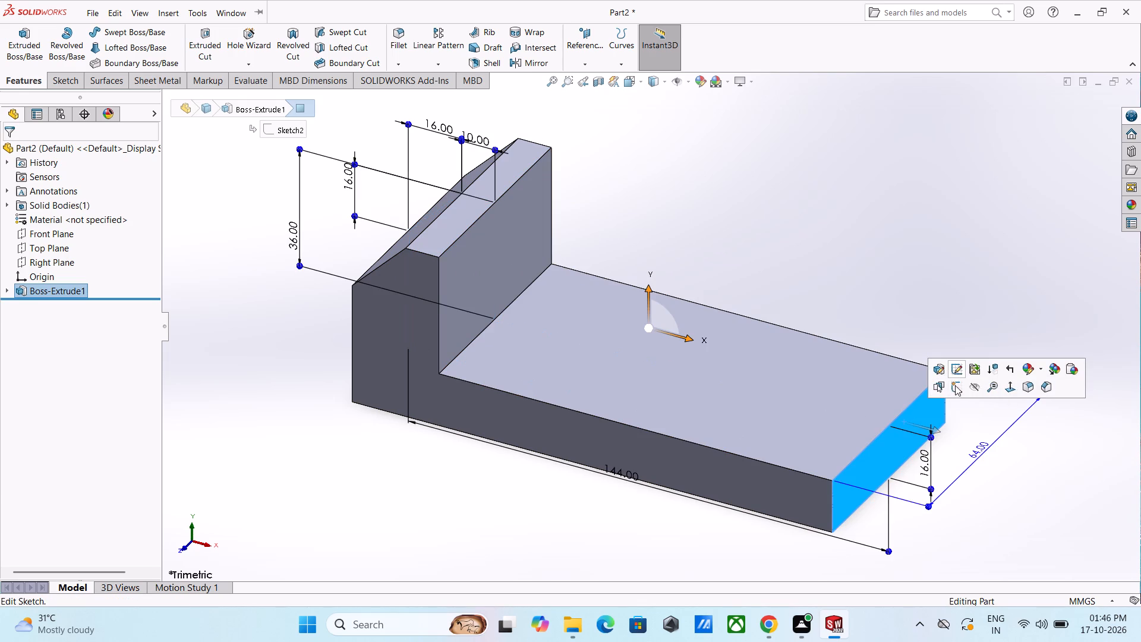
{"action": "left_click_drag", "start_coordinate": [954, 389], "coordinate": [956, 383]}
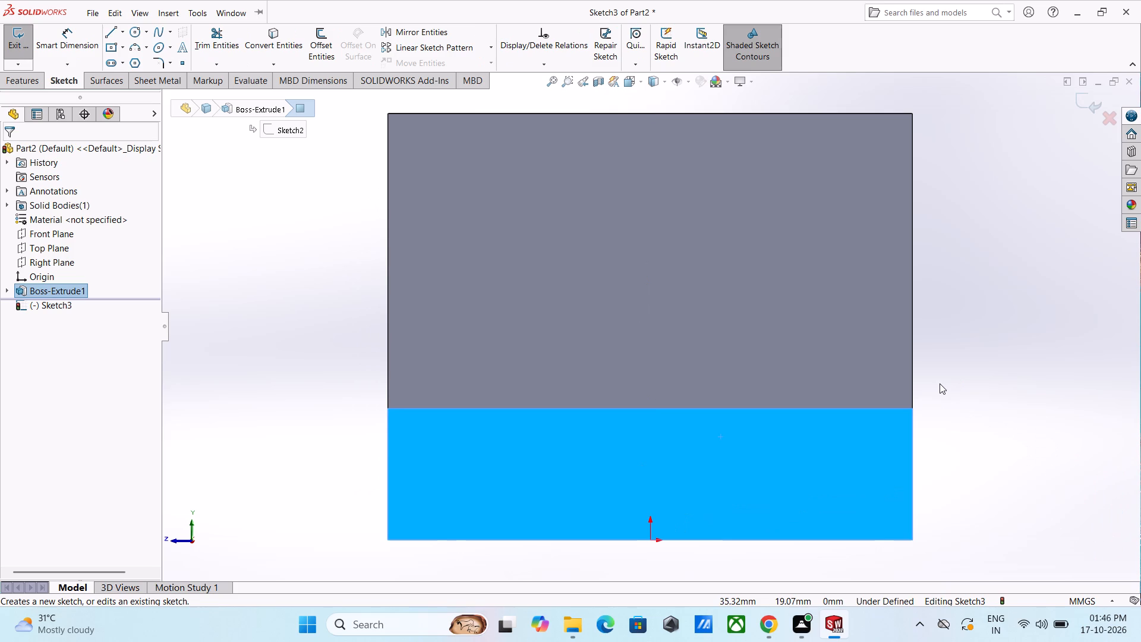
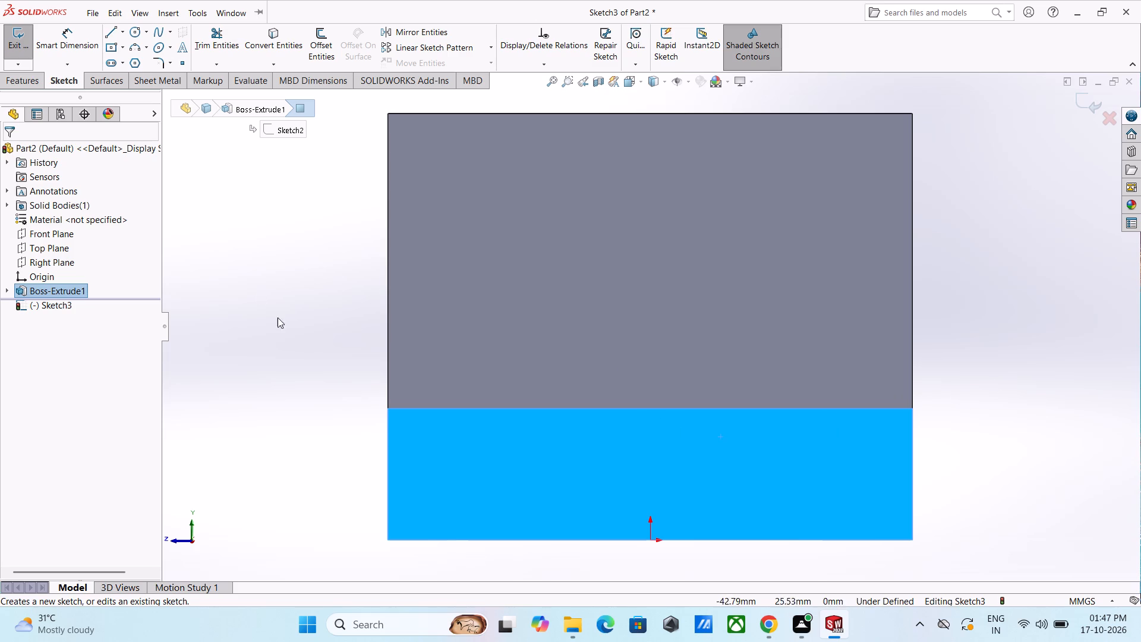
Draw a vertical construction centreline about 33 mm long through the origin, extending above and below the end face.
{"action": "left_click_drag", "start_coordinate": [126, 34], "coordinate": [124, 29]}
{"action": "left_click", "coordinate": [129, 65]}
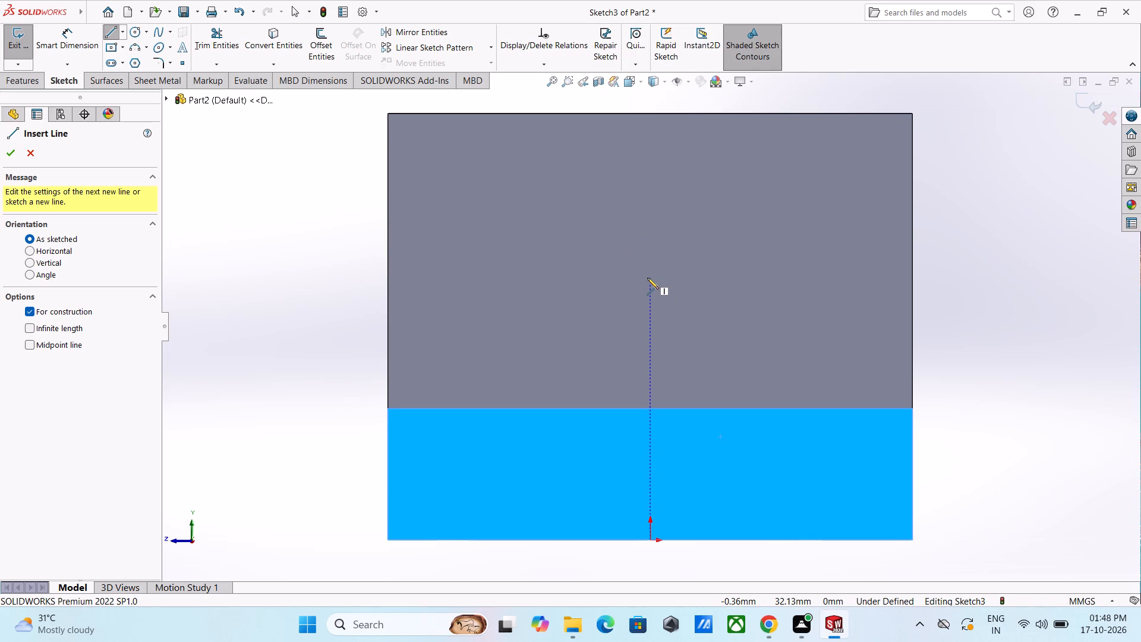
{"action": "left_click", "coordinate": [653, 388]}
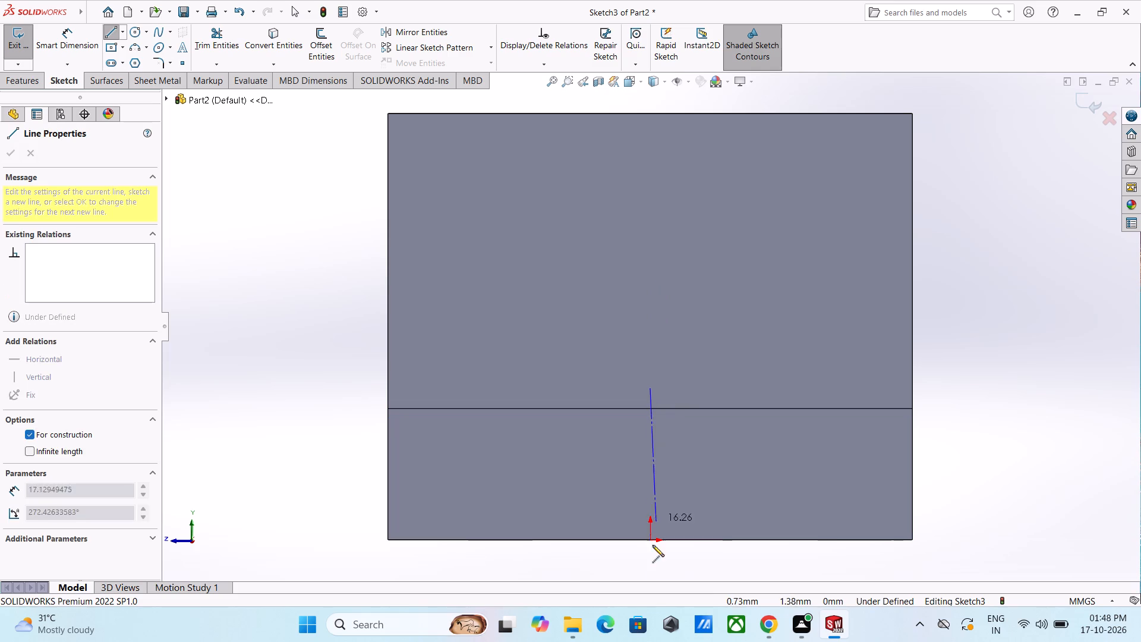
{"action": "scroll", "coordinate": [650, 575], "scroll_direction": "up", "scroll_amount": 3}
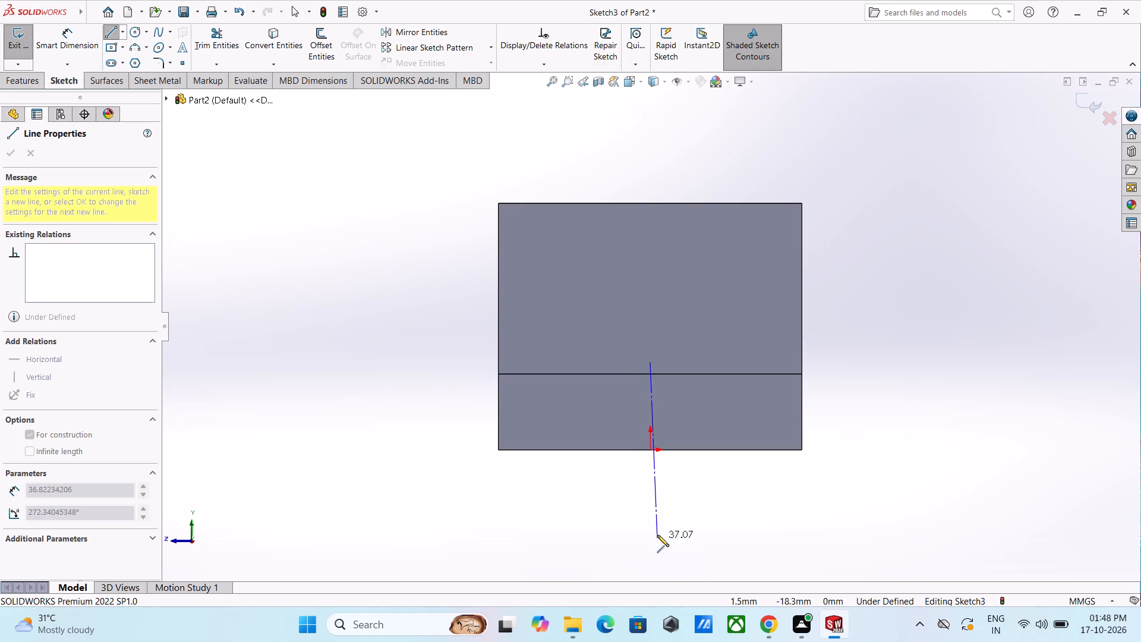
{"action": "left_click", "coordinate": [649, 518]}
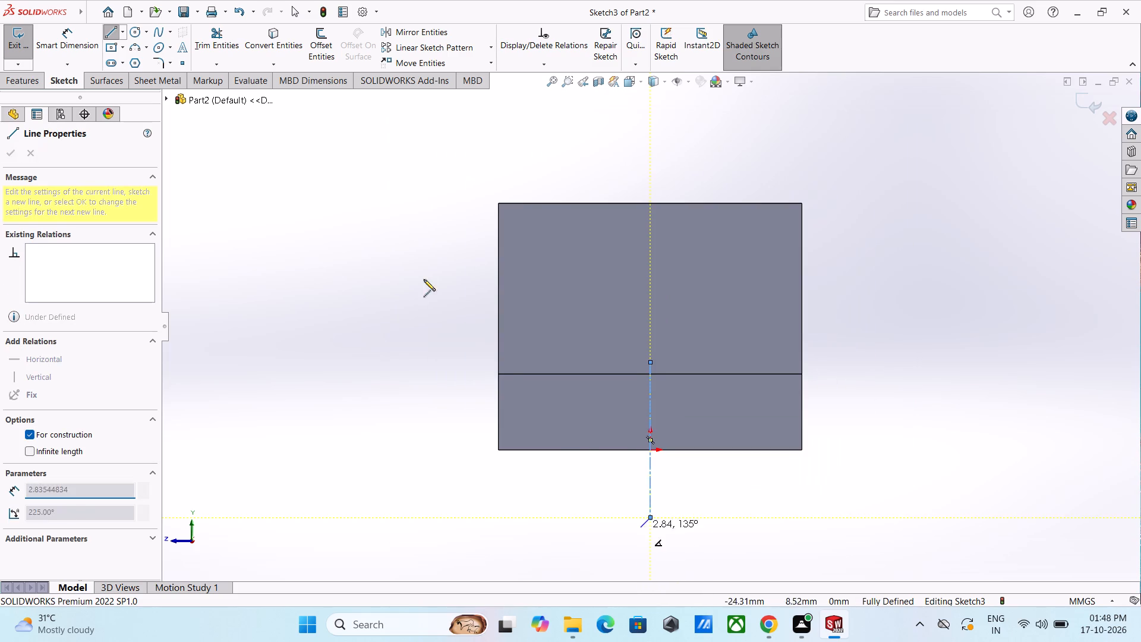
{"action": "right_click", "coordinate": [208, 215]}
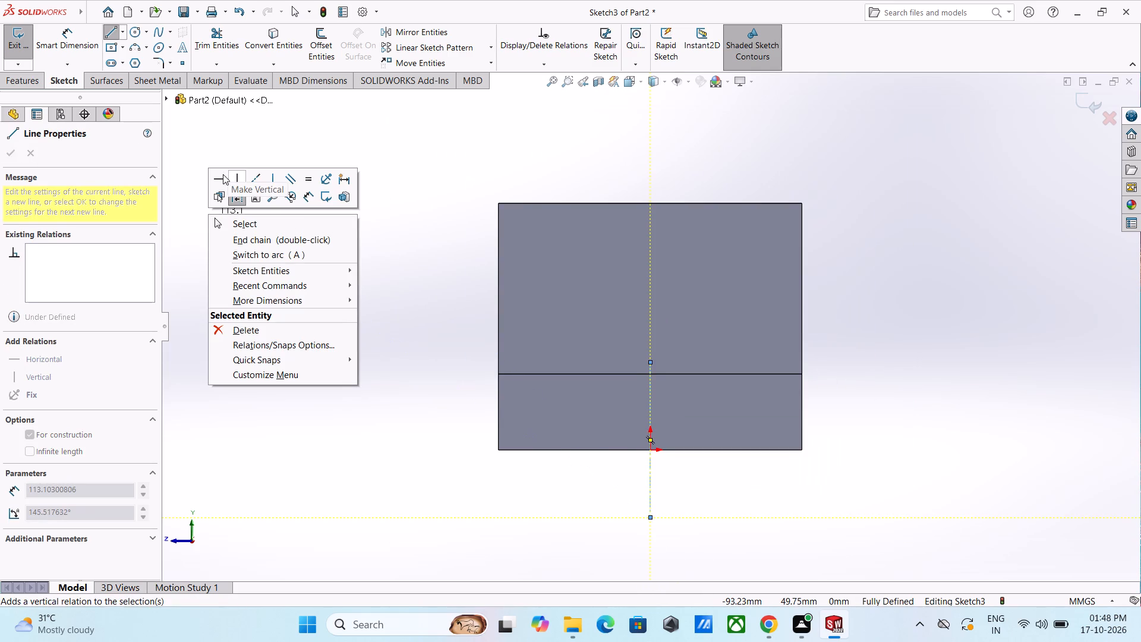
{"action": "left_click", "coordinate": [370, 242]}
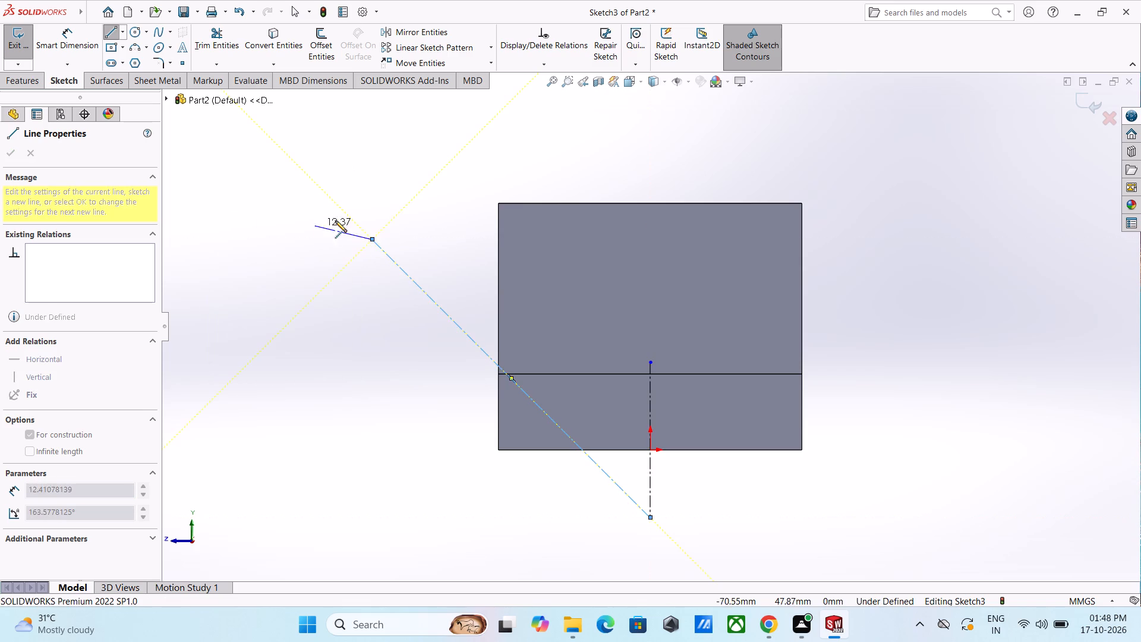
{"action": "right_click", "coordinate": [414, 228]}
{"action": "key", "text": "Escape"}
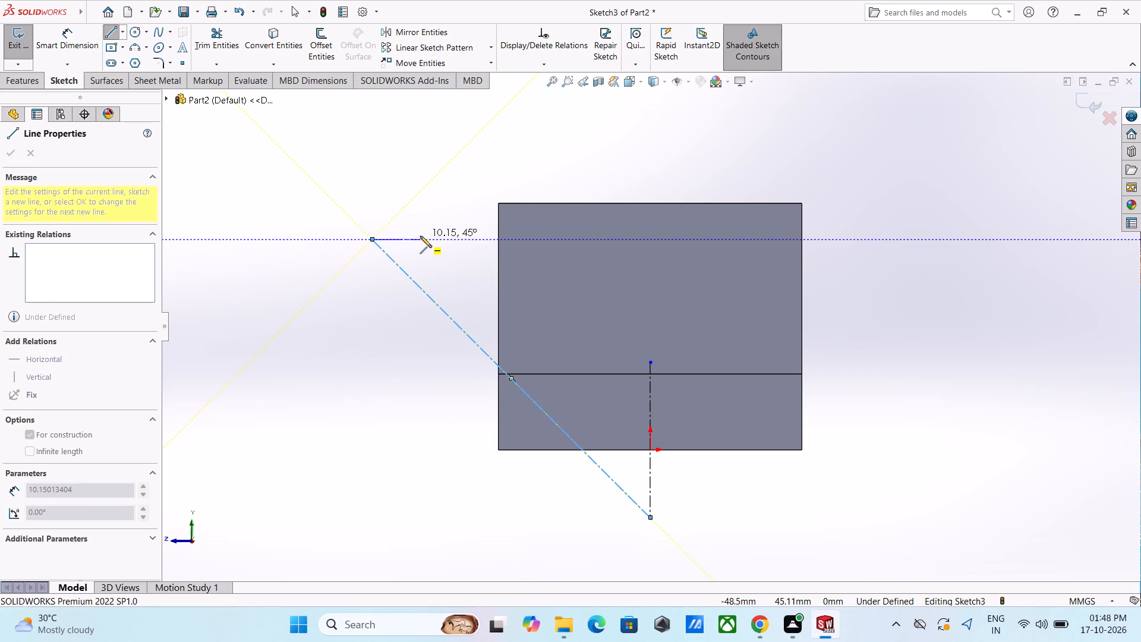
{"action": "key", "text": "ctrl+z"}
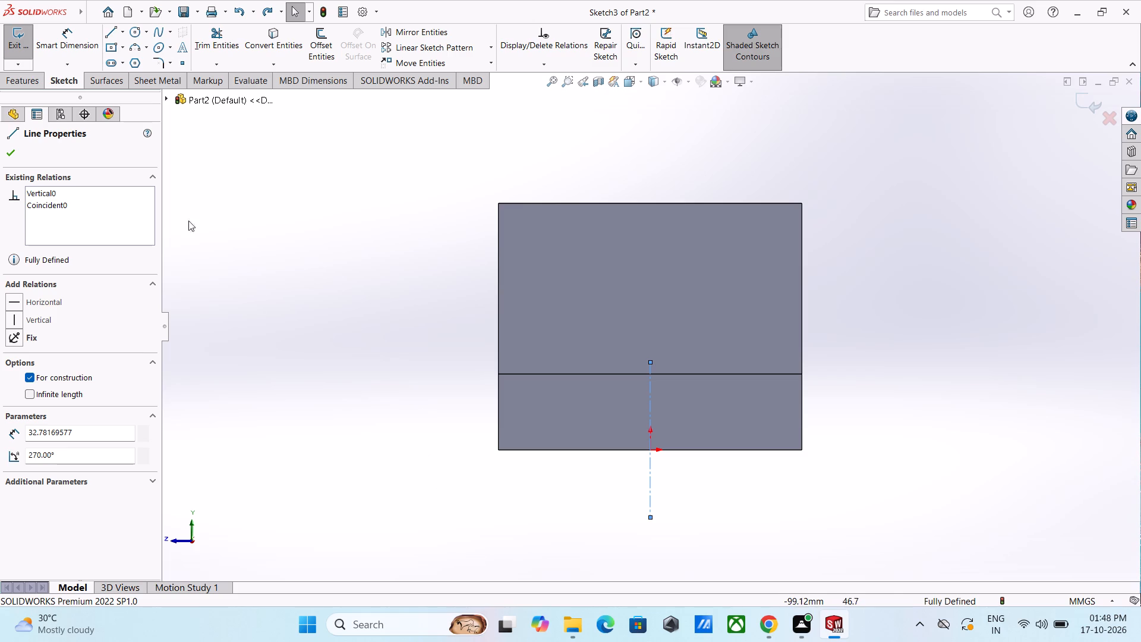
Sketch a stepped half profile of four connected lines from the end face's top-edge midpoint outward and down to its bottom edge.
{"action": "left_click", "coordinate": [109, 33]}
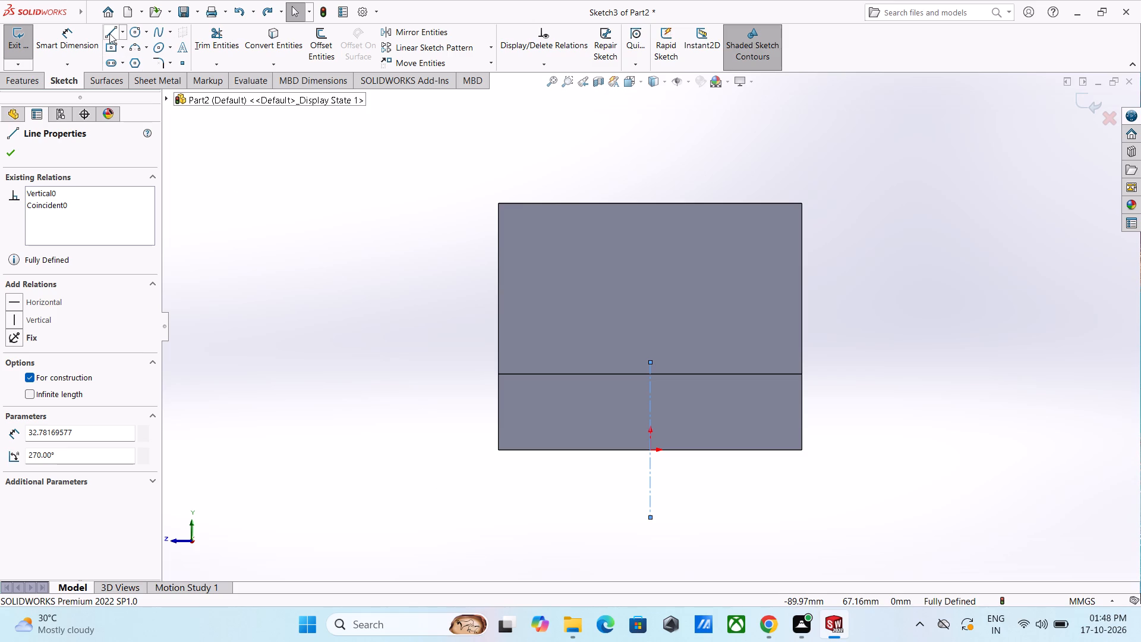
{"action": "left_click", "coordinate": [650, 374]}
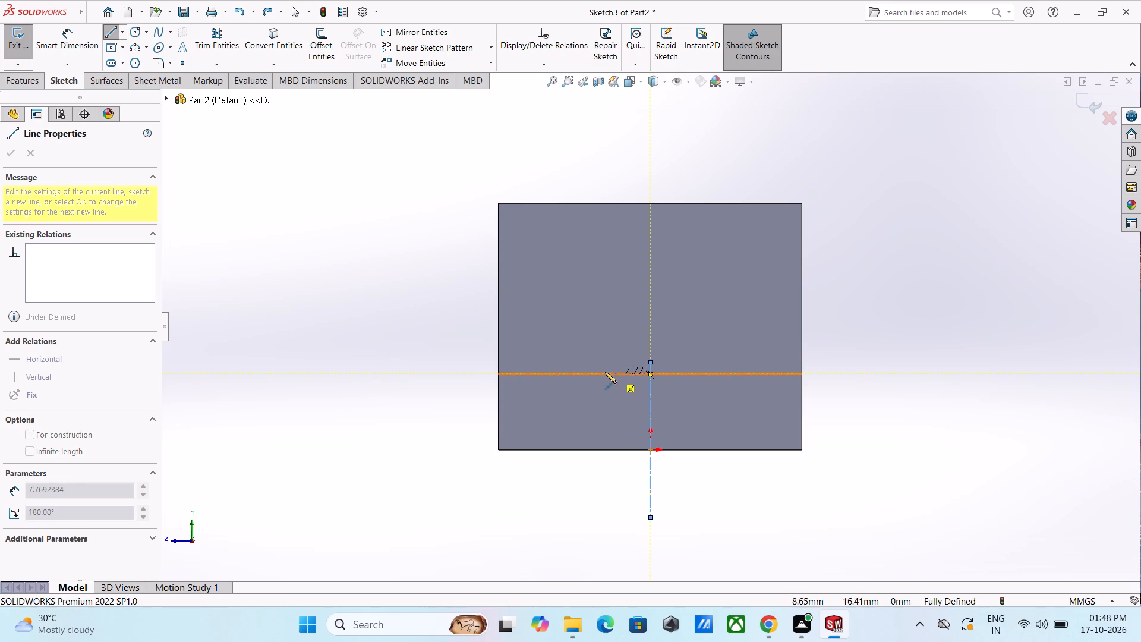
{"action": "left_click", "coordinate": [591, 370]}
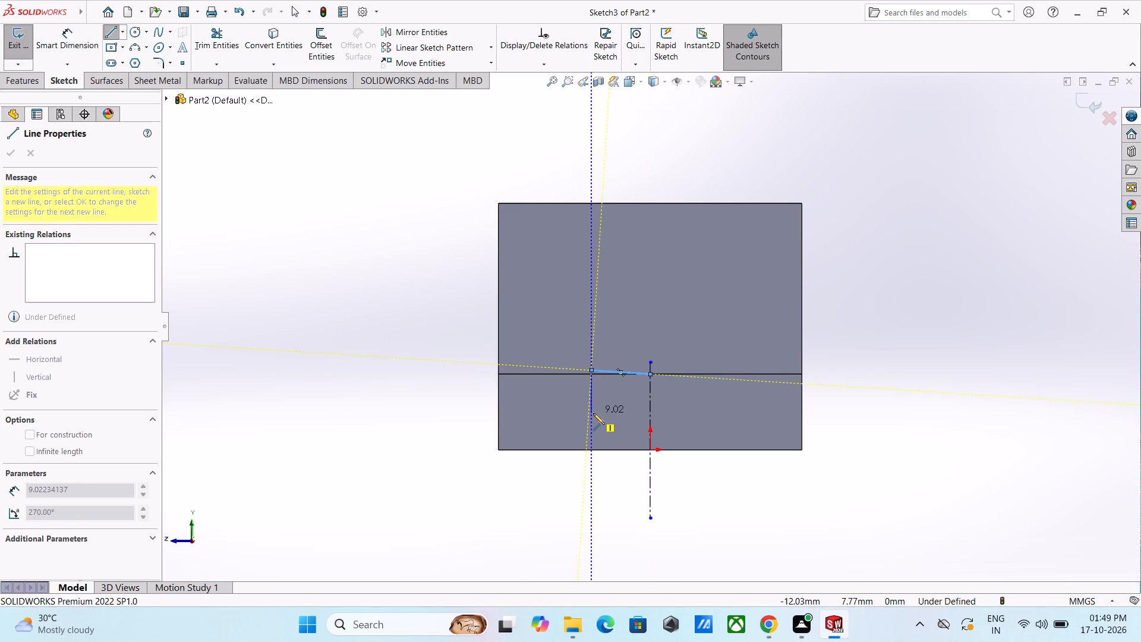
{"action": "left_click", "coordinate": [593, 413]}
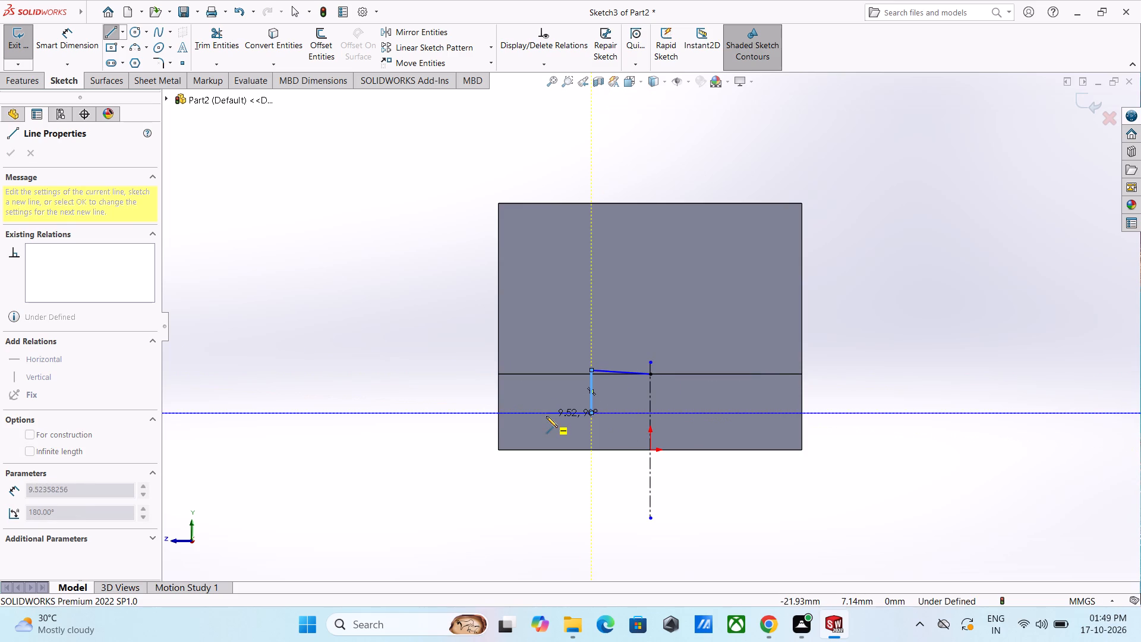
{"action": "left_click", "coordinate": [546, 416]}
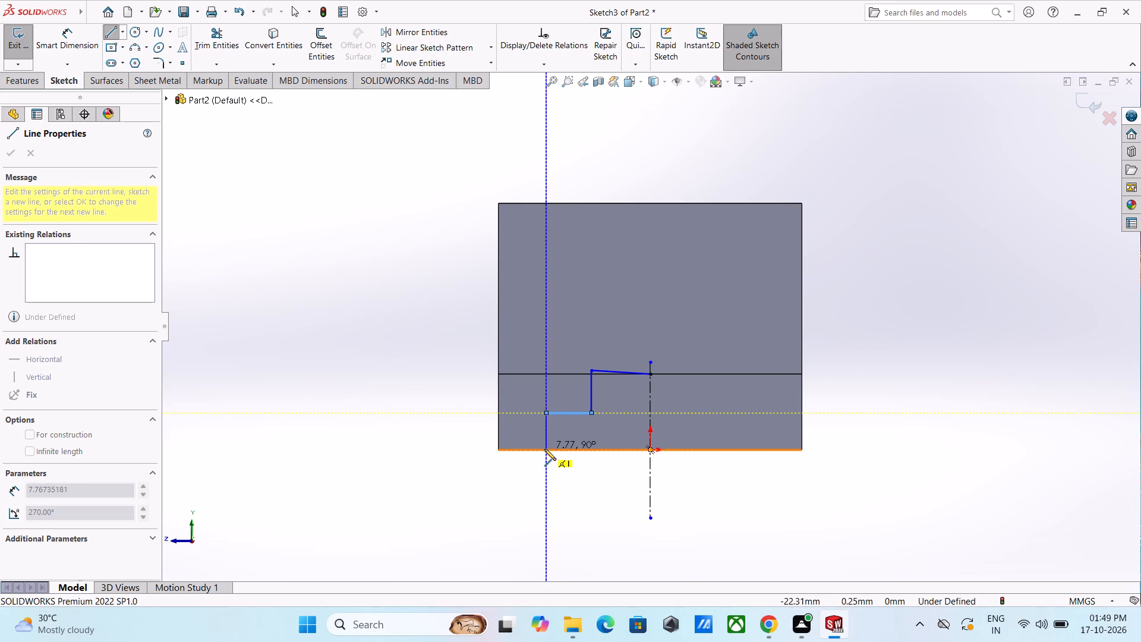
{"action": "left_click", "coordinate": [544, 449]}
{"action": "key", "text": "Escape"}
Add a Horizontal relation to the slightly slanted top line of the stepped profile.
{"action": "left_click", "coordinate": [610, 371]}
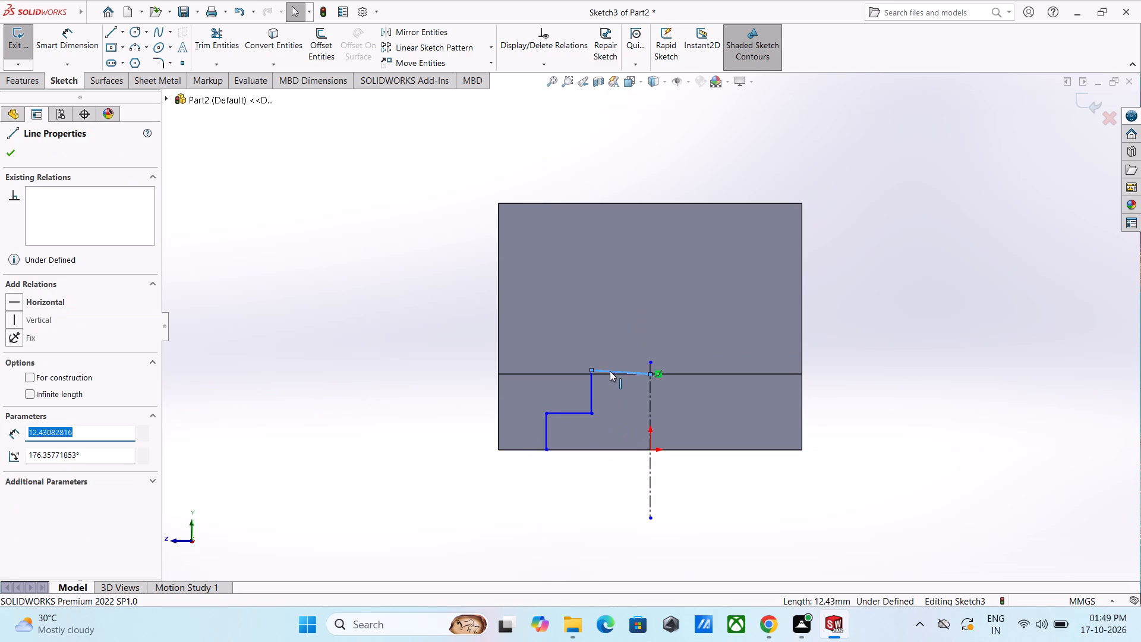
{"action": "left_click", "coordinate": [17, 306]}
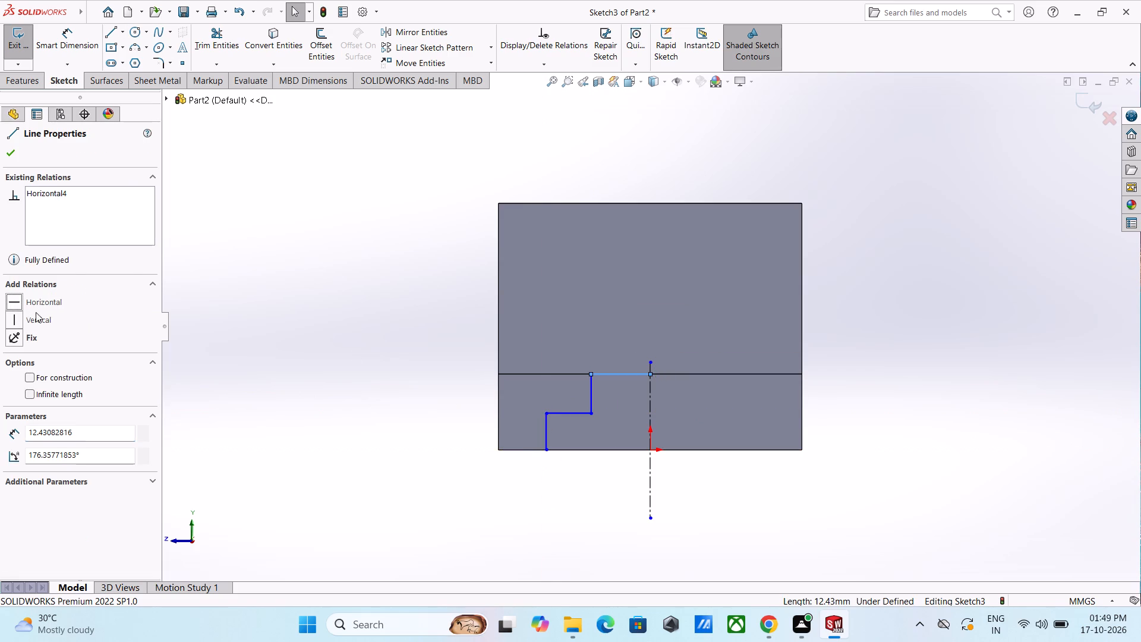
{"action": "key", "text": "Escape"}
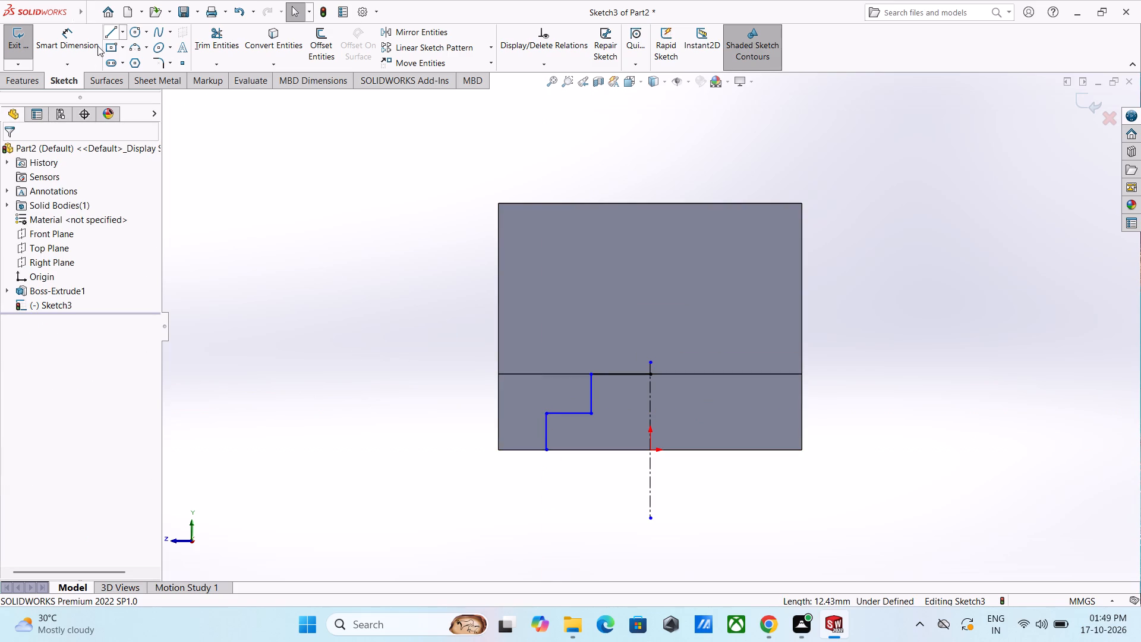
Dimension the profile's lower outer endpoint horizontally from the top-edge midpoint, try 16/2 mm, and undo that value.
{"action": "left_click", "coordinate": [83, 40]}
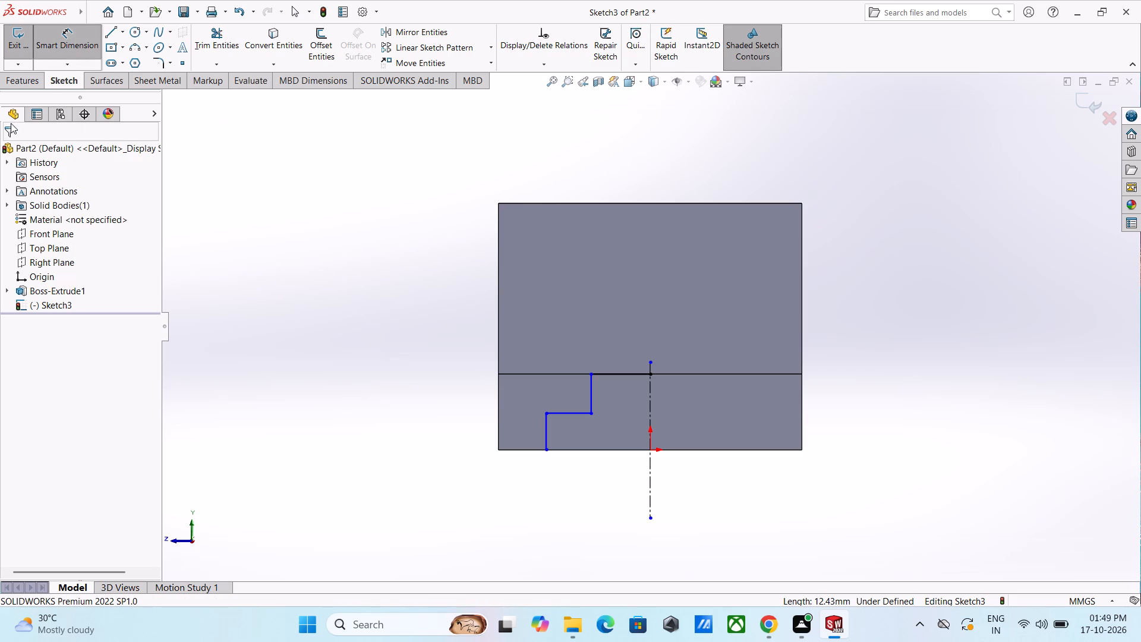
{"action": "left_click", "coordinate": [546, 451]}
{"action": "left_click", "coordinate": [650, 375]}
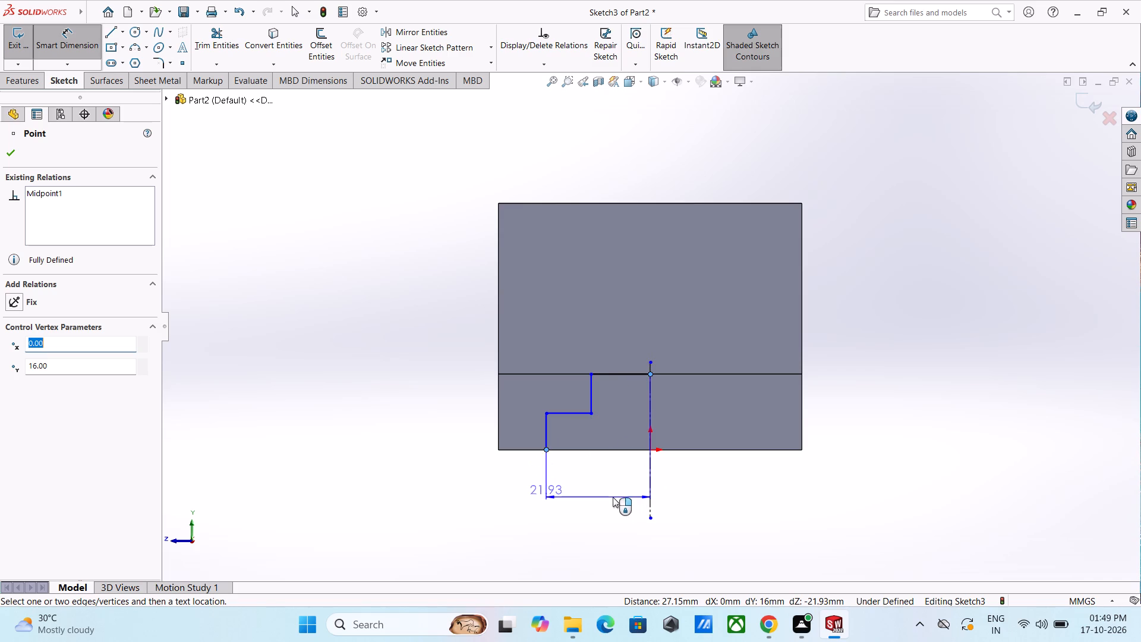
{"action": "left_click", "coordinate": [613, 497]}
{"action": "type", "text": "16/2"}
{"action": "key", "text": "Return"}
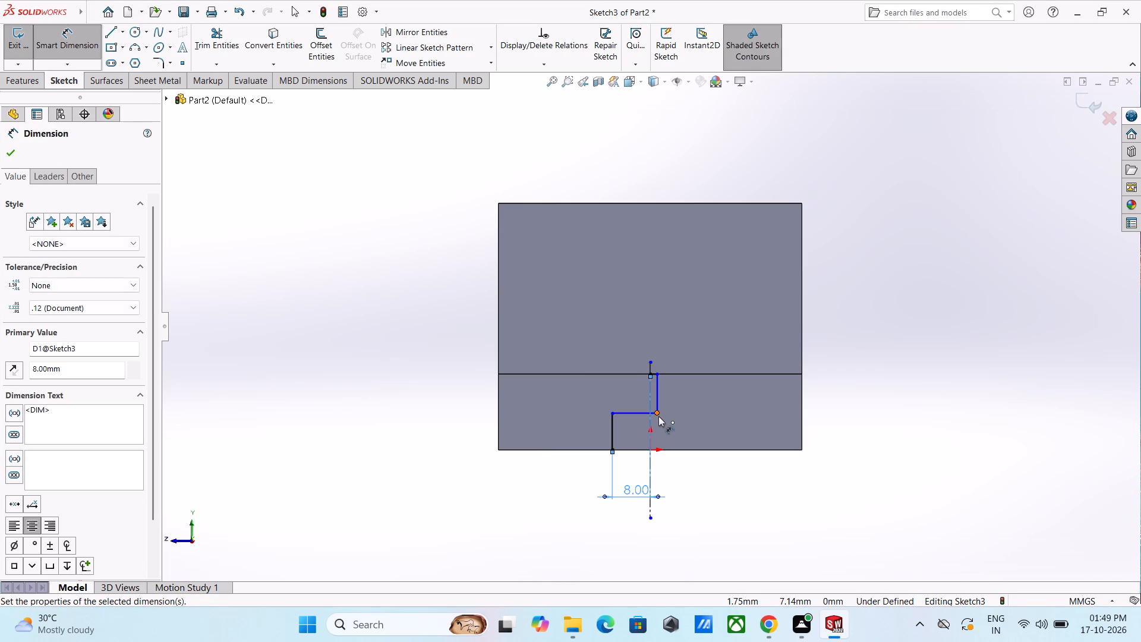
{"action": "key", "text": "ctrl+z"}
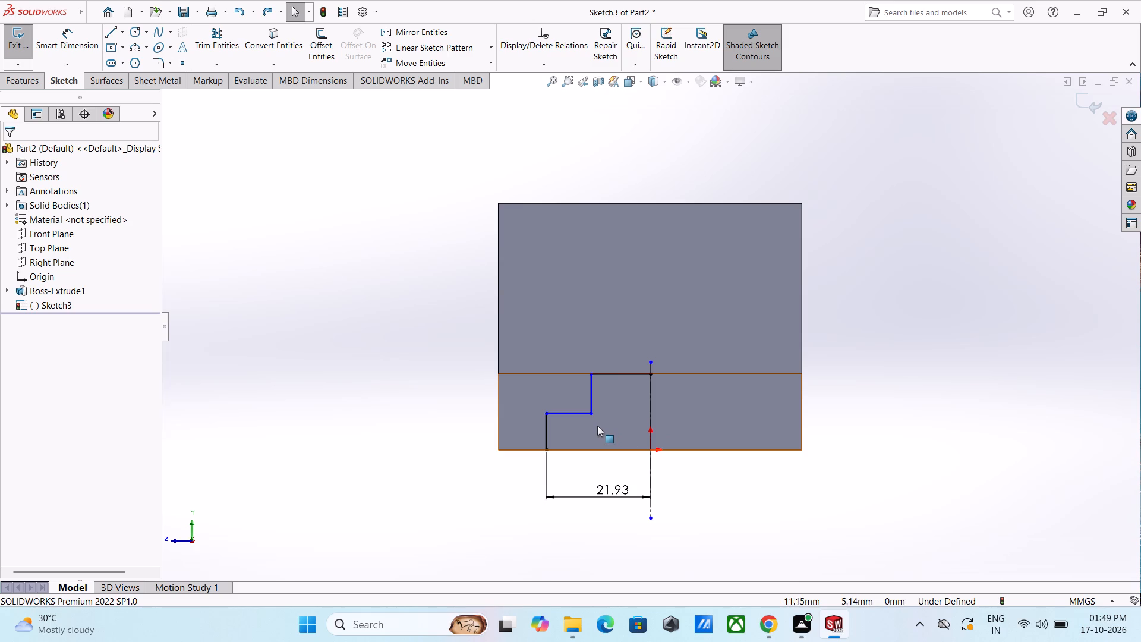
{"action": "key", "text": "Escape"}
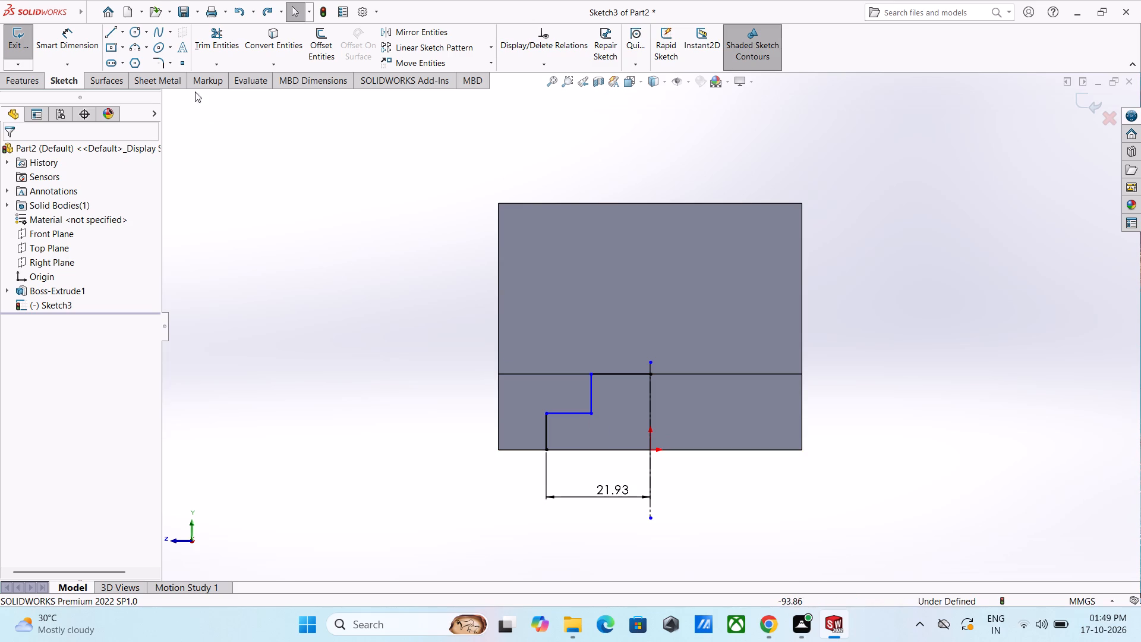
Dimension the inner step corner horizontally from the top-edge midpoint and set the distance to 16/2, giving 8 mm.
{"action": "left_click", "coordinate": [63, 50]}
{"action": "left_click", "coordinate": [590, 411]}
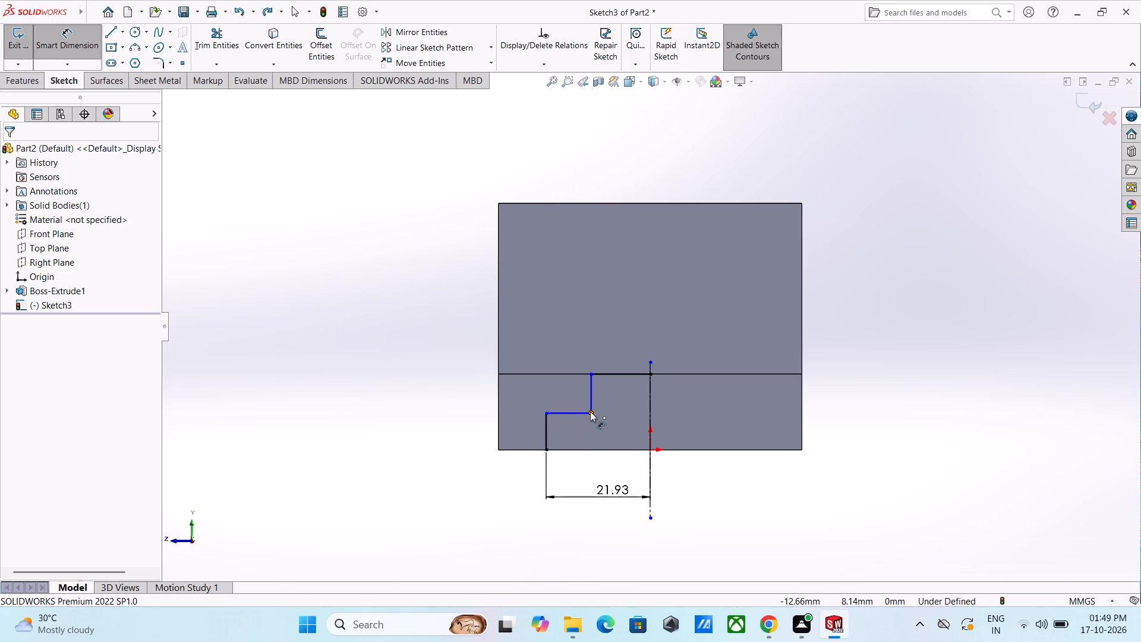
{"action": "left_click_drag", "start_coordinate": [650, 376], "coordinate": [641, 390]}
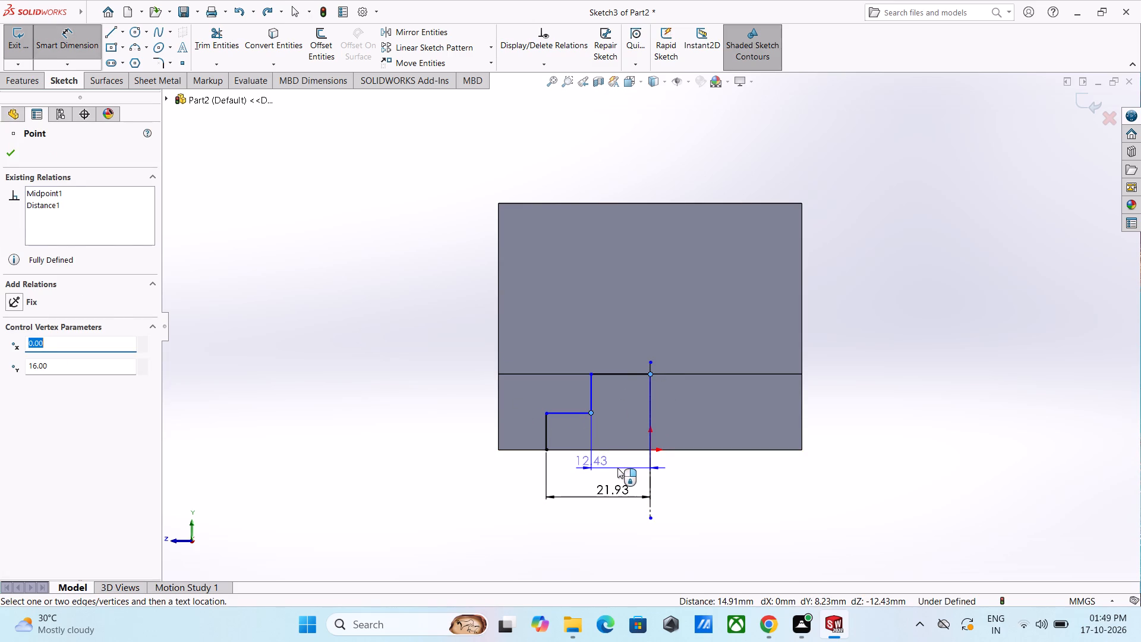
{"action": "left_click", "coordinate": [617, 468]}
{"action": "type", "text": "16"}
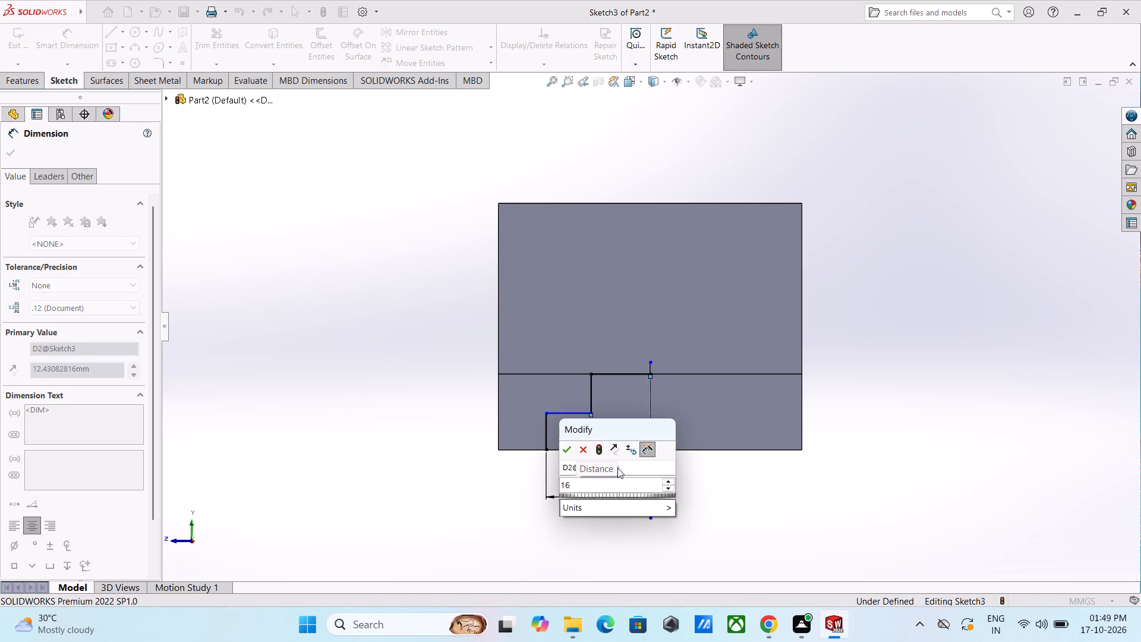
{"action": "key", "text": "slash"}
{"action": "key", "text": "Return"}
{"action": "key", "text": "2"}
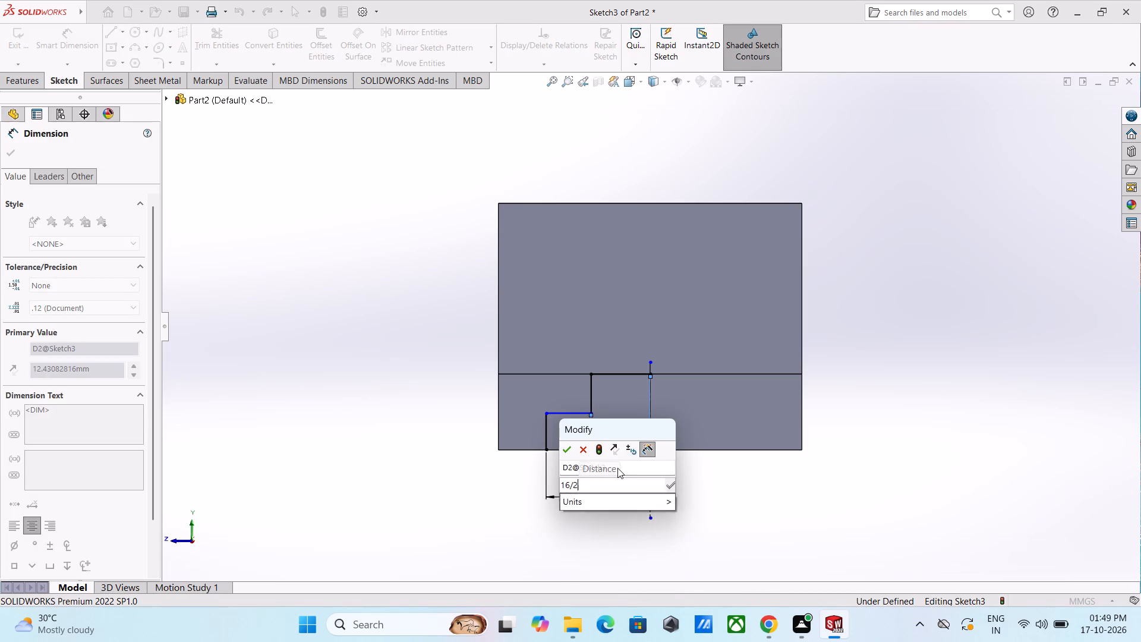
{"action": "key", "text": "Return"}
Set the horizontal dimension of the profile's lower outer endpoint to 32/2, giving 16 mm.
{"action": "double_click", "coordinate": [620, 492]}
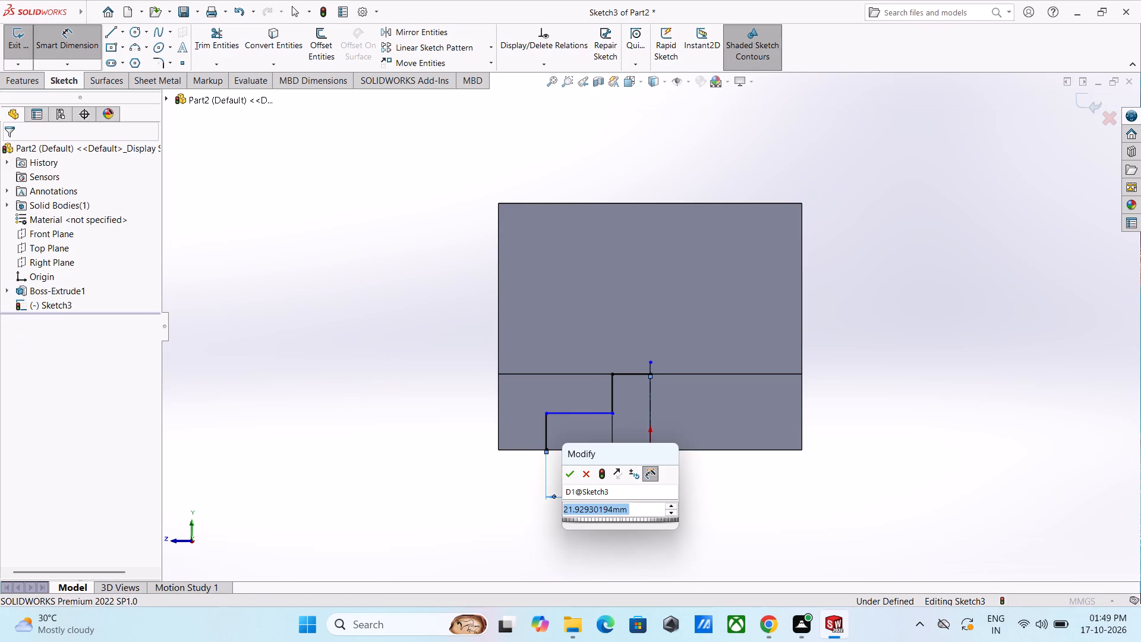
{"action": "type", "text": "32"}
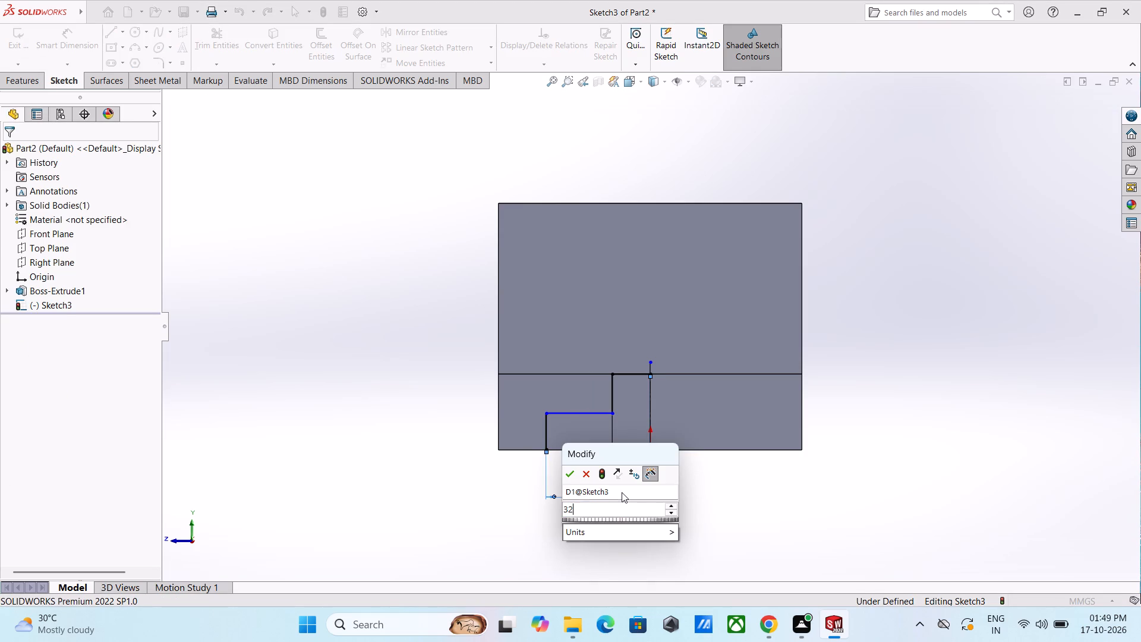
{"action": "type", "text": "/2"}
{"action": "key", "text": "Return"}
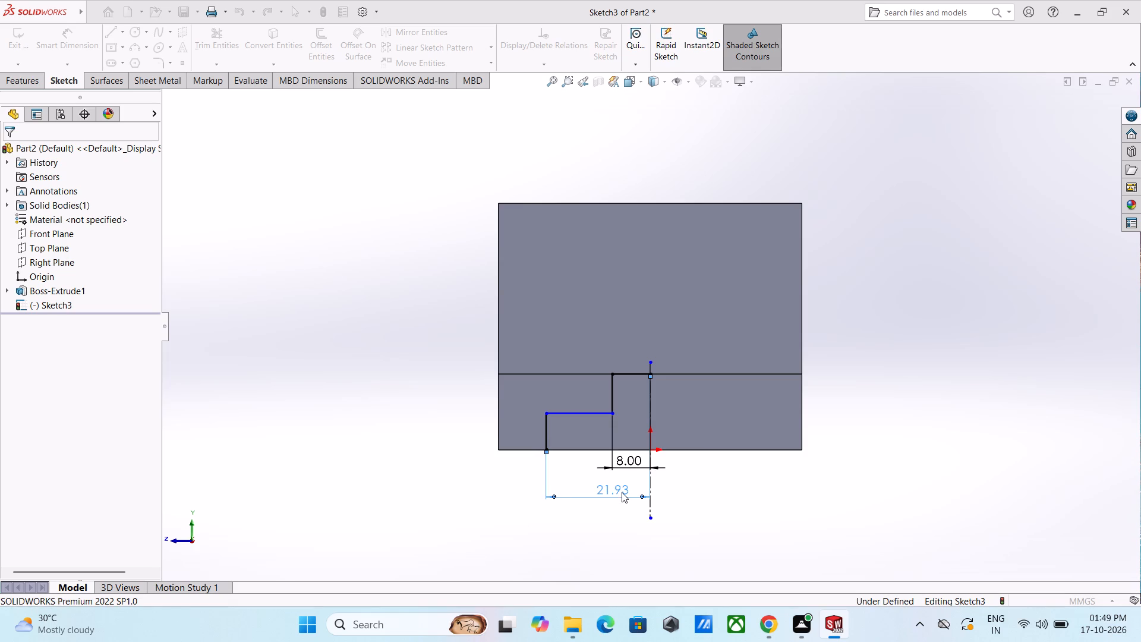
{"action": "key", "text": "grave"}
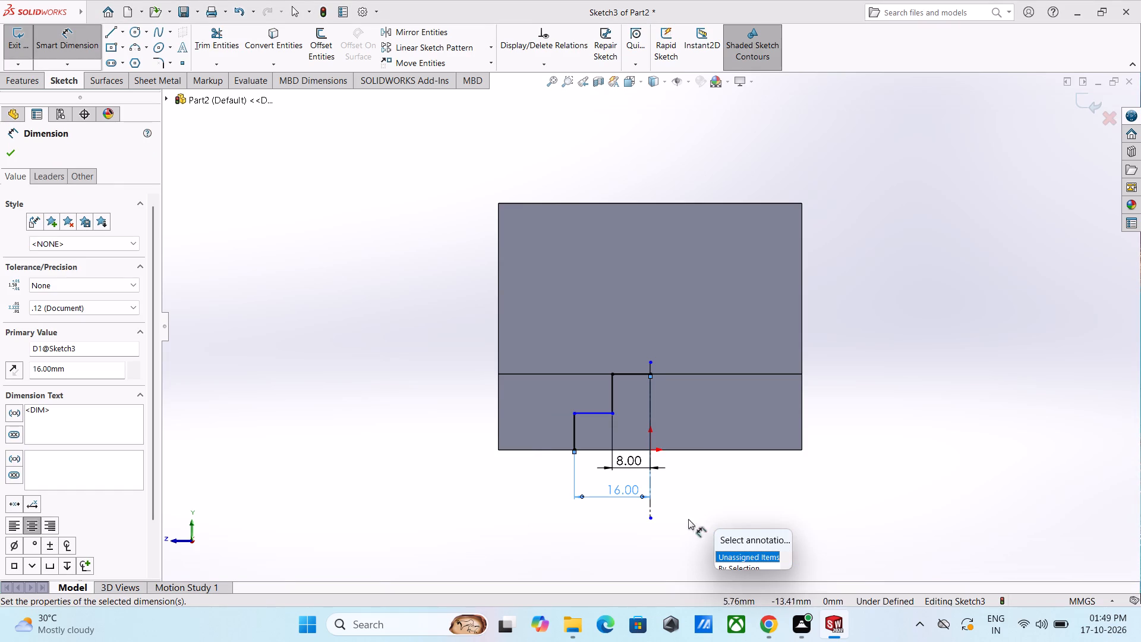
{"action": "key", "text": "grave"}
{"action": "key", "text": "grave"}
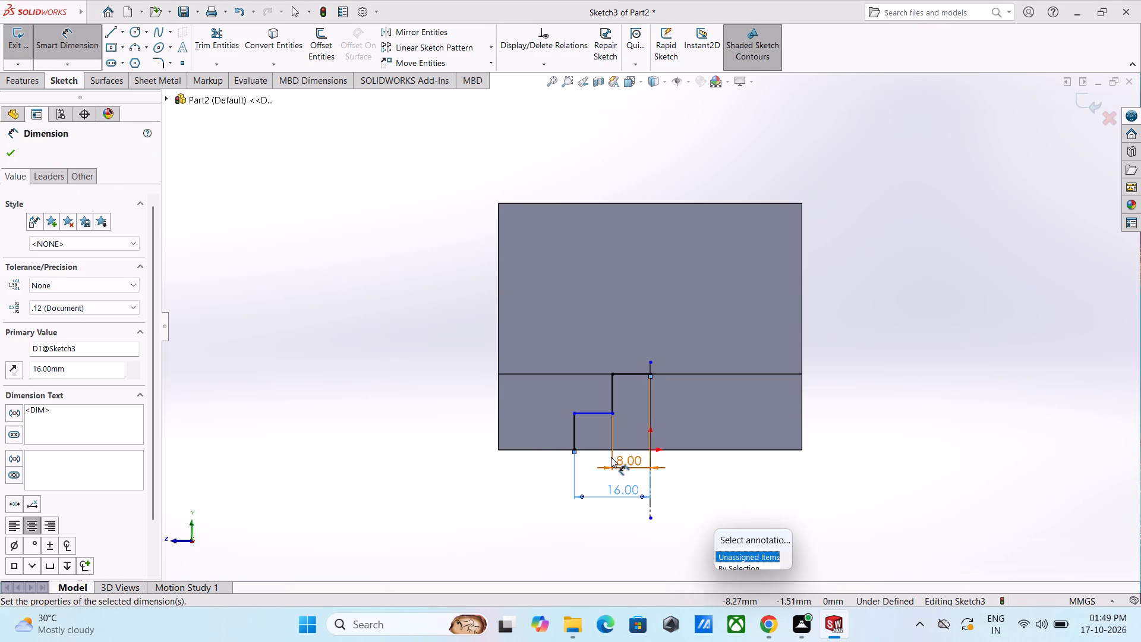
{"action": "key", "text": "Escape"}
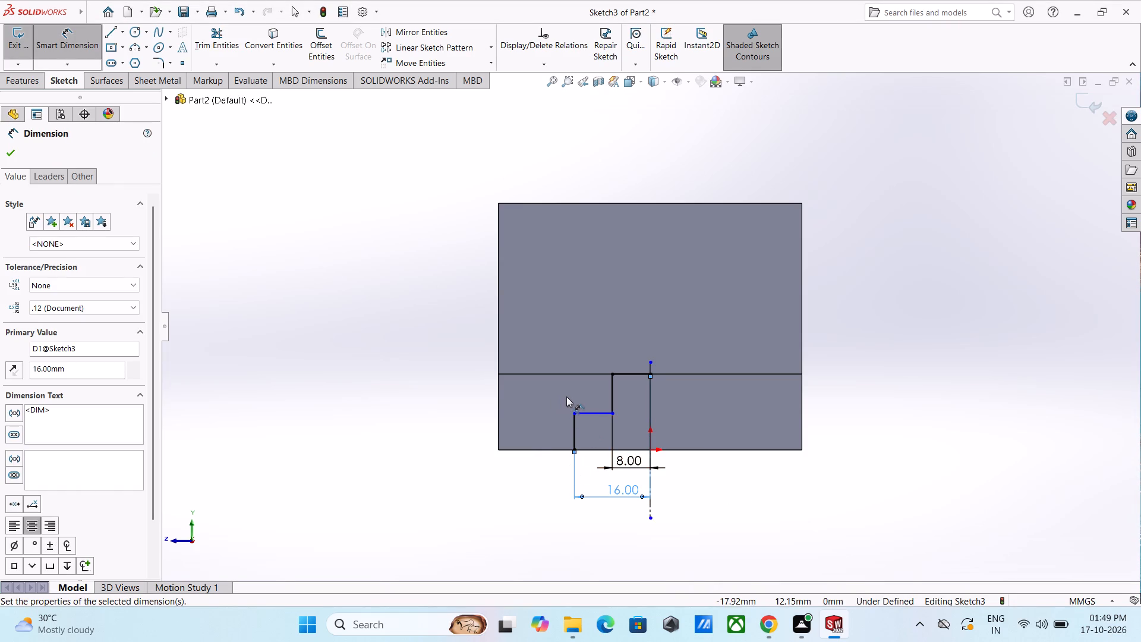
Dimension the step's horizontal line from the face's bottom edge at 7 mm.
{"action": "left_click", "coordinate": [593, 415]}
{"action": "left_click", "coordinate": [588, 449]}
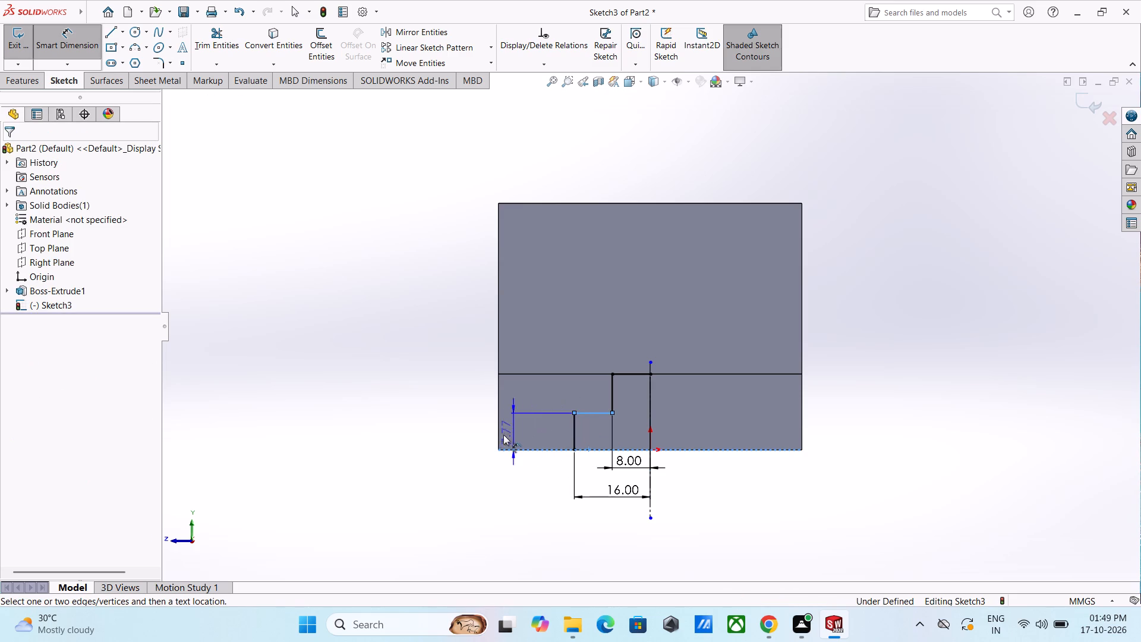
{"action": "left_click", "coordinate": [483, 438]}
{"action": "key", "text": "7"}
{"action": "key", "text": "Return"}
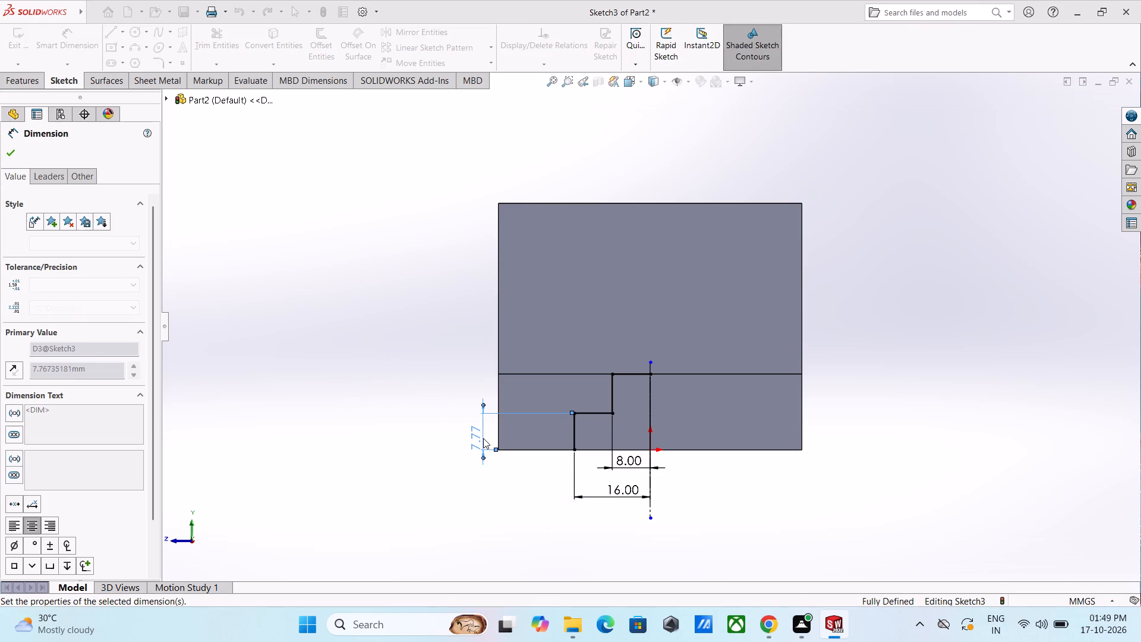
{"action": "key", "text": "Escape"}
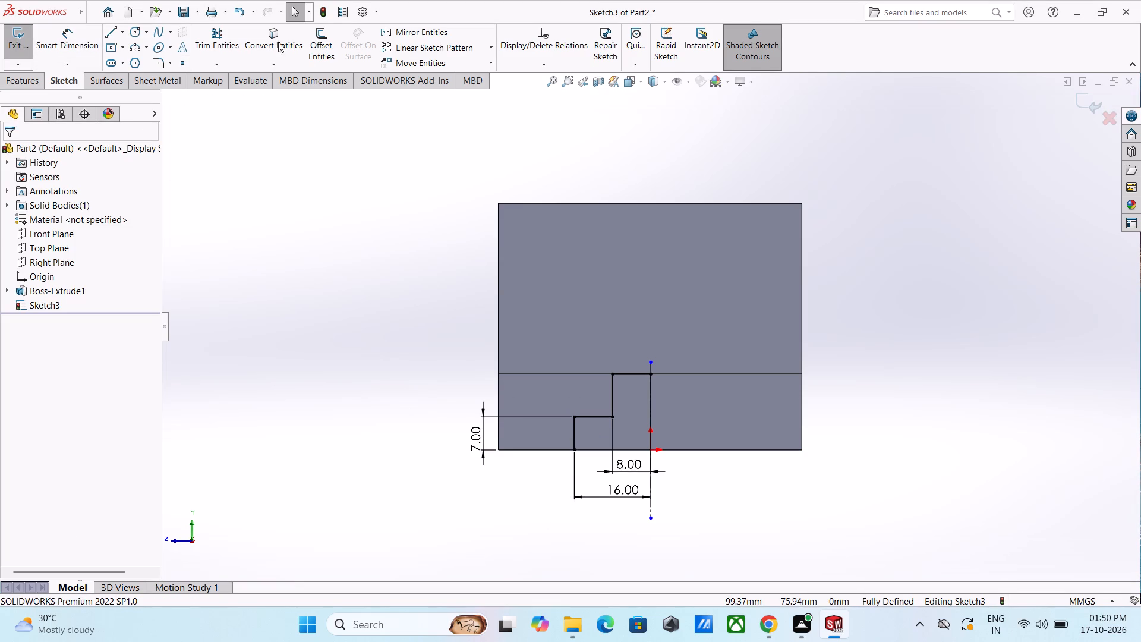
Mirror the four lines of the stepped half-profile about the vertical centerline, keeping the originals.
{"action": "left_click", "coordinate": [415, 32]}
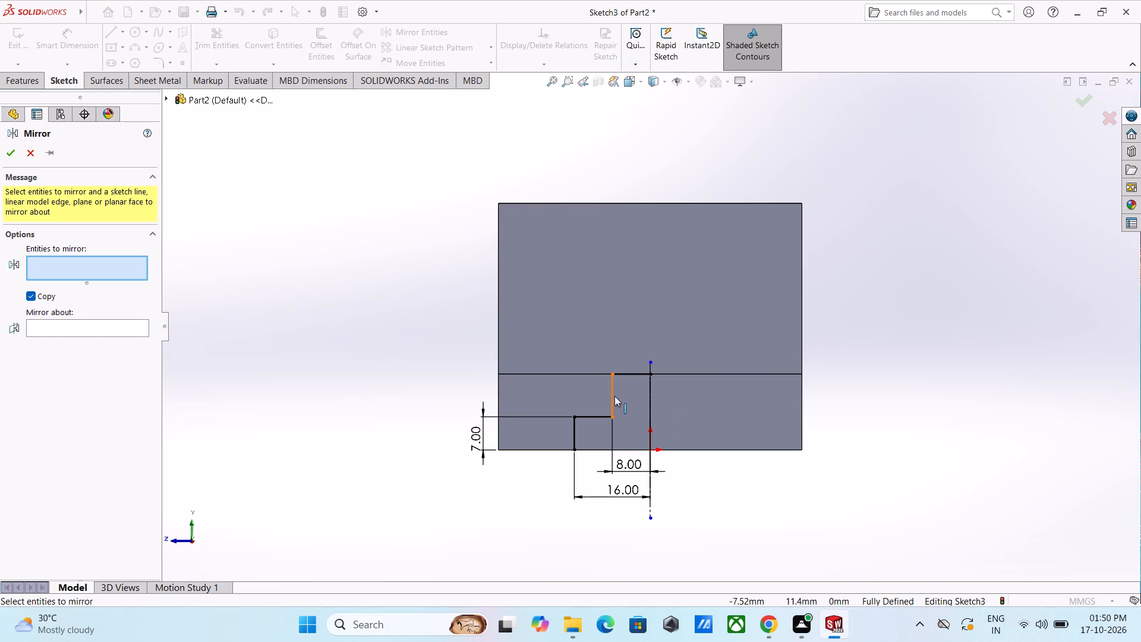
{"action": "left_click", "coordinate": [627, 395]}
{"action": "left_click", "coordinate": [613, 390]}
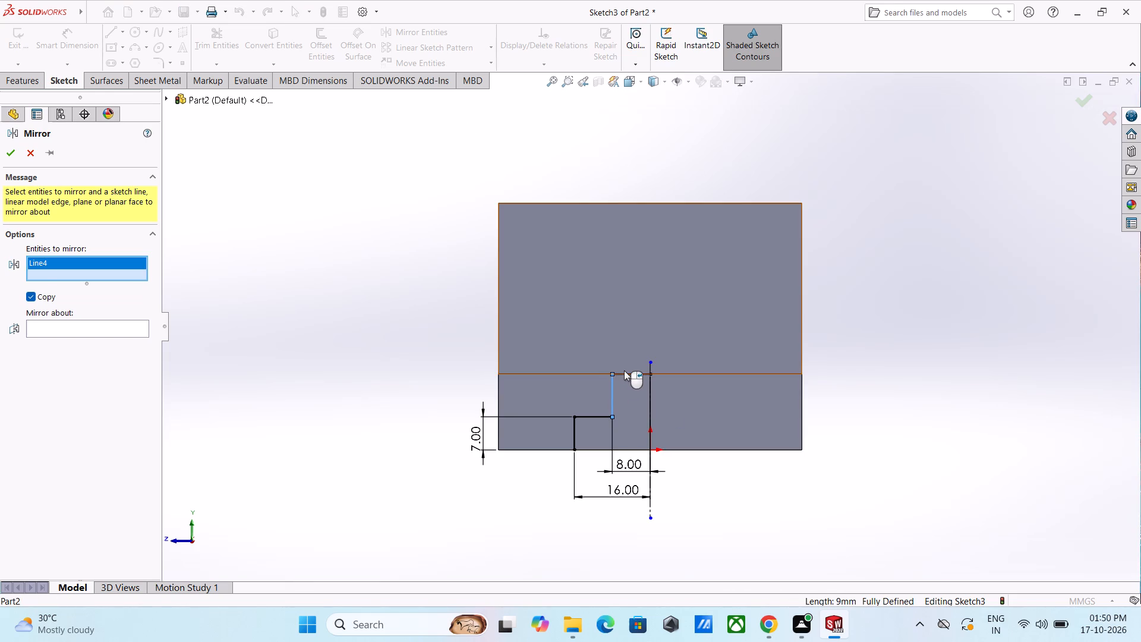
{"action": "left_click", "coordinate": [624, 370]}
{"action": "left_click", "coordinate": [574, 431]}
{"action": "left_click", "coordinate": [584, 417]}
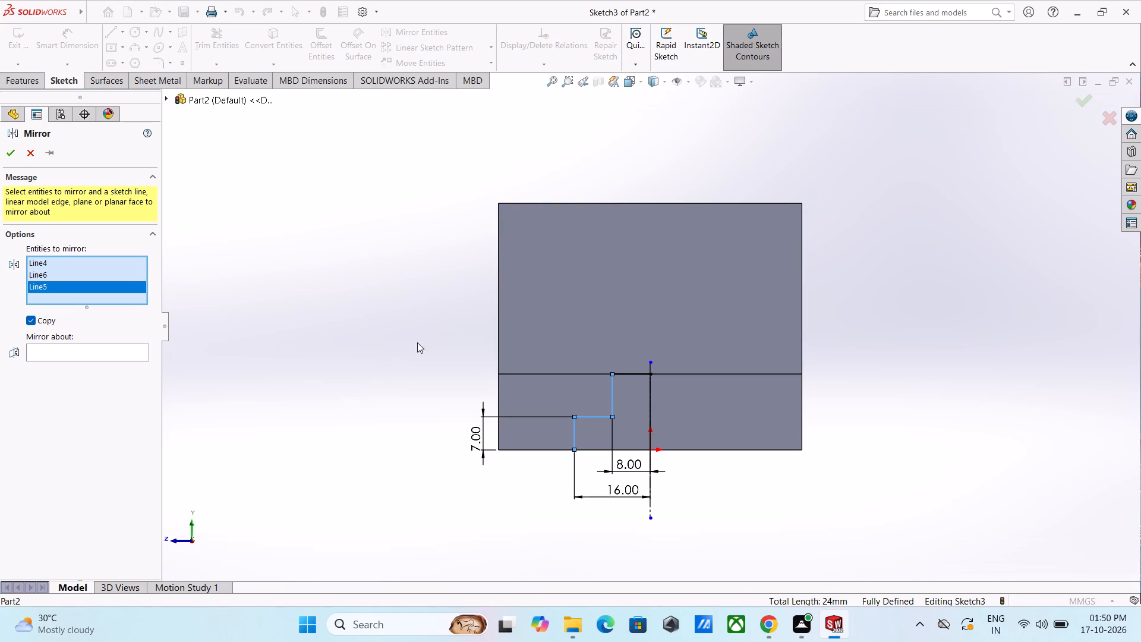
{"action": "left_click", "coordinate": [112, 353]}
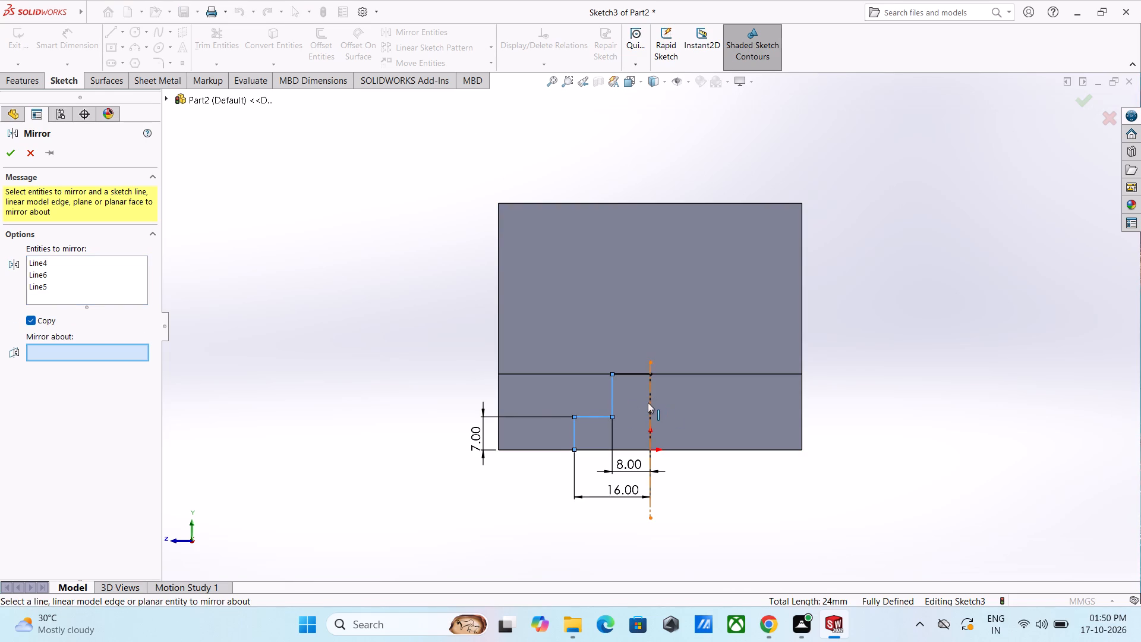
{"action": "left_click", "coordinate": [648, 402]}
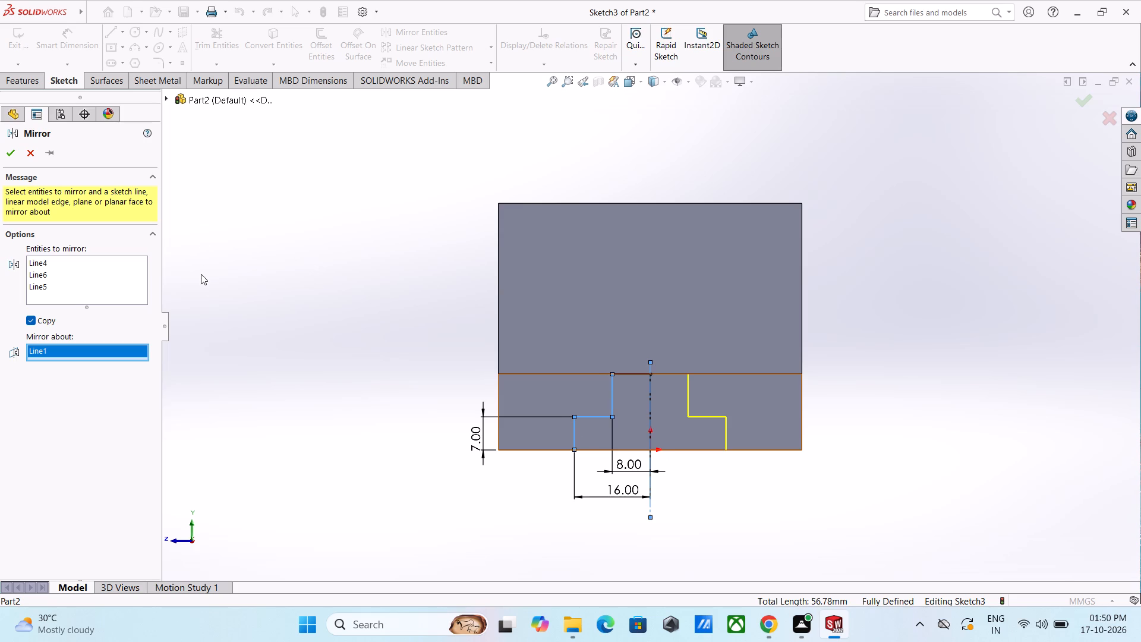
{"action": "left_click", "coordinate": [111, 297]}
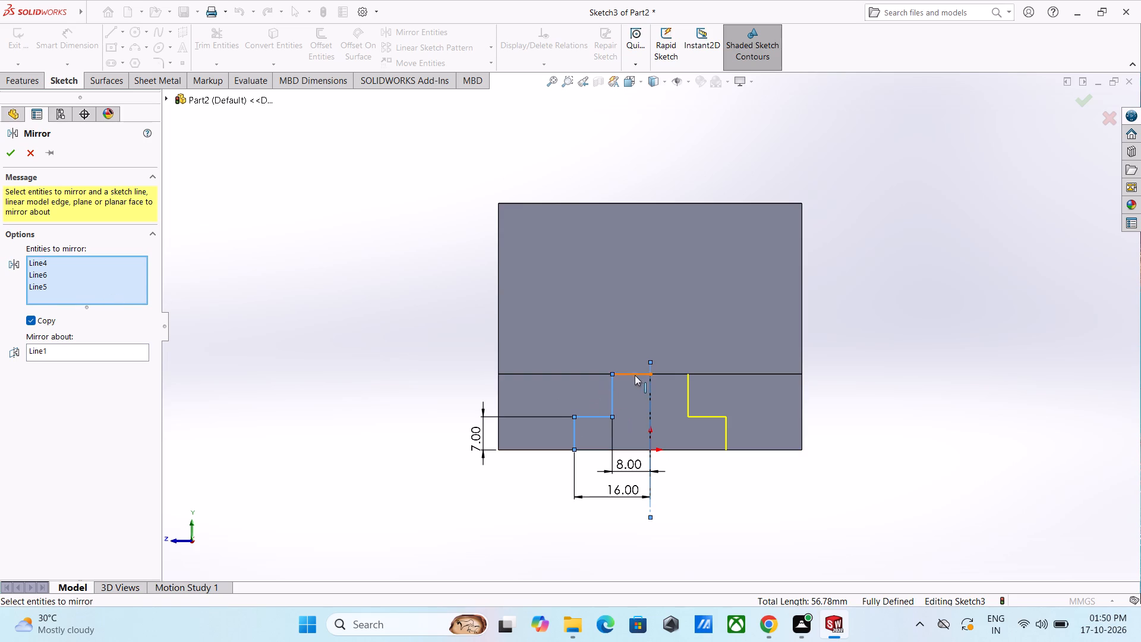
{"action": "left_click", "coordinate": [633, 376]}
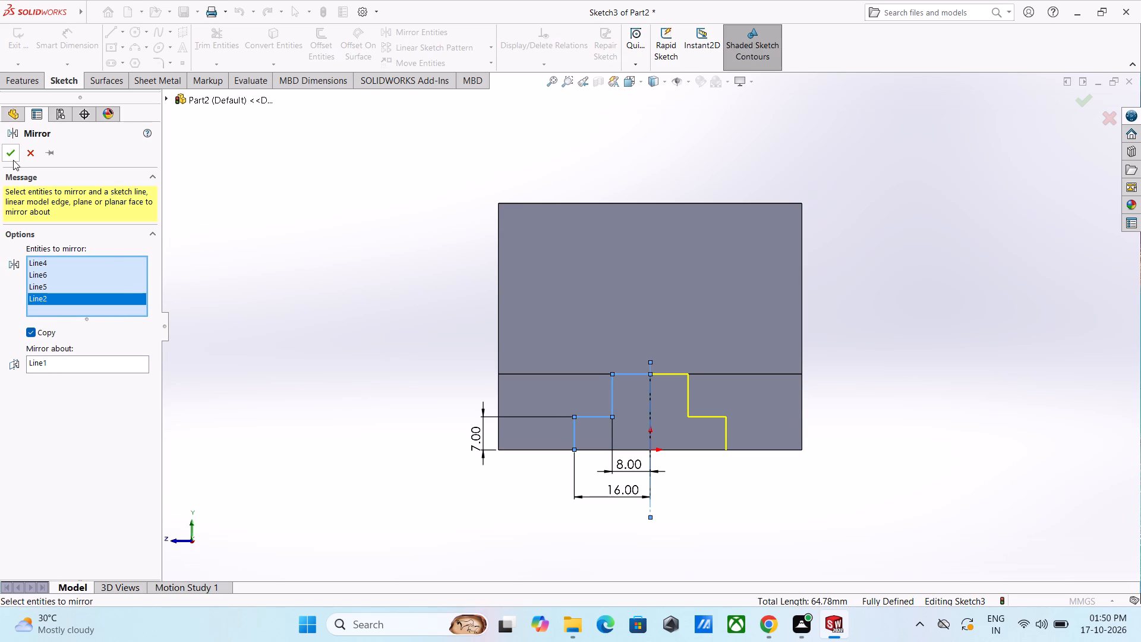
{"action": "left_click", "coordinate": [13, 160]}
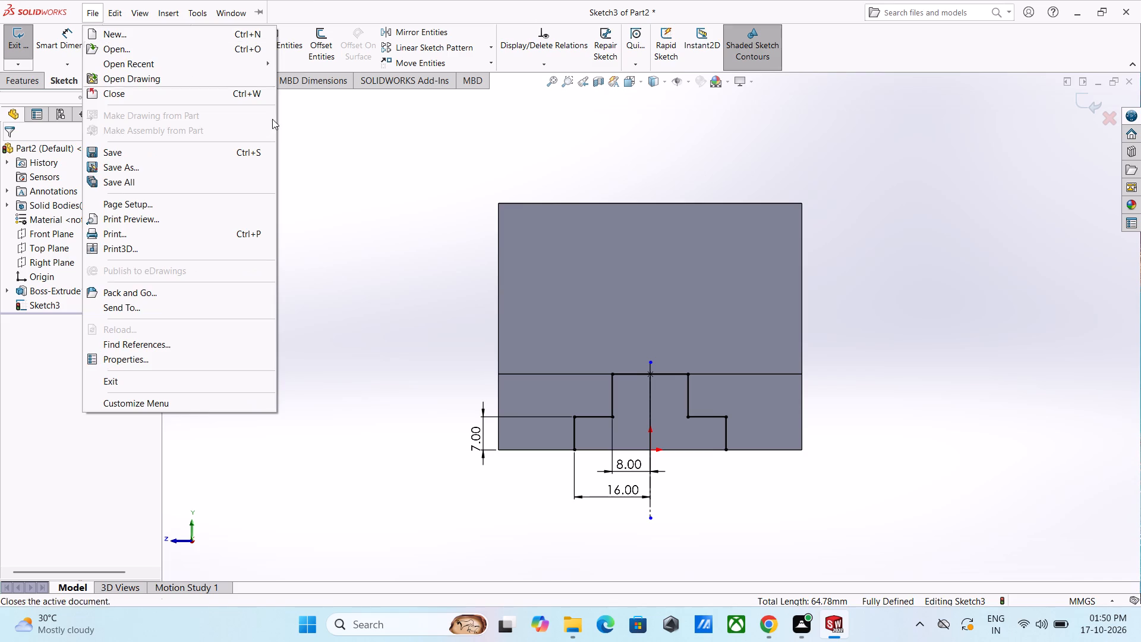
{"action": "left_click", "coordinate": [310, 206]}
Close the stepped profile with a 32 mm horizontal line joining its two lower endpoints along the face's bottom edge.
{"action": "left_click", "coordinate": [115, 33]}
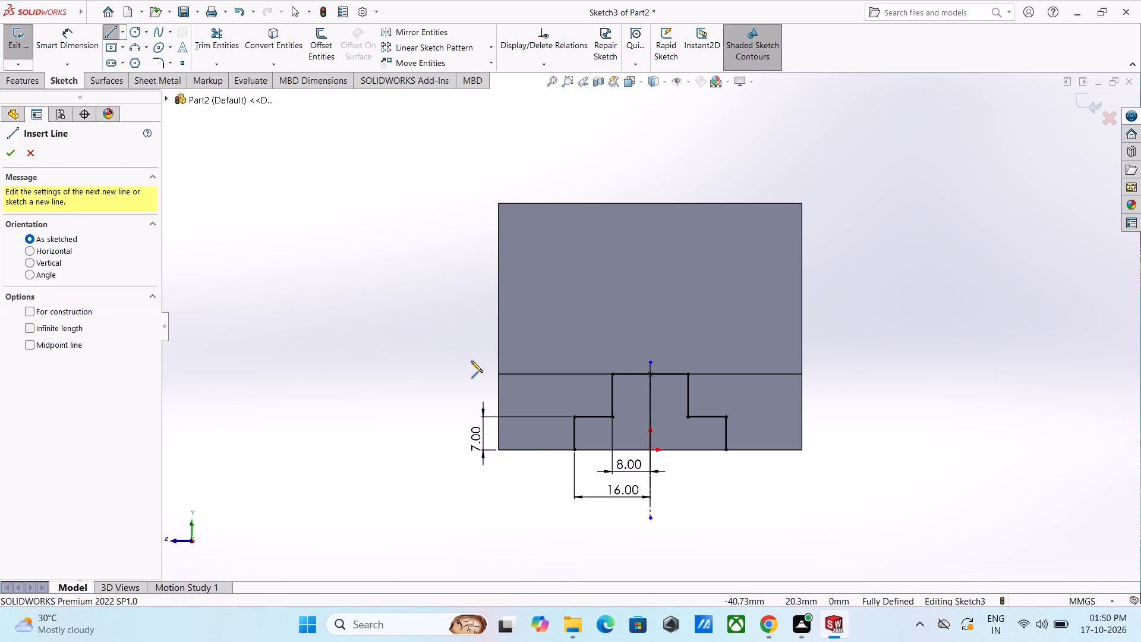
{"action": "left_click", "coordinate": [572, 450]}
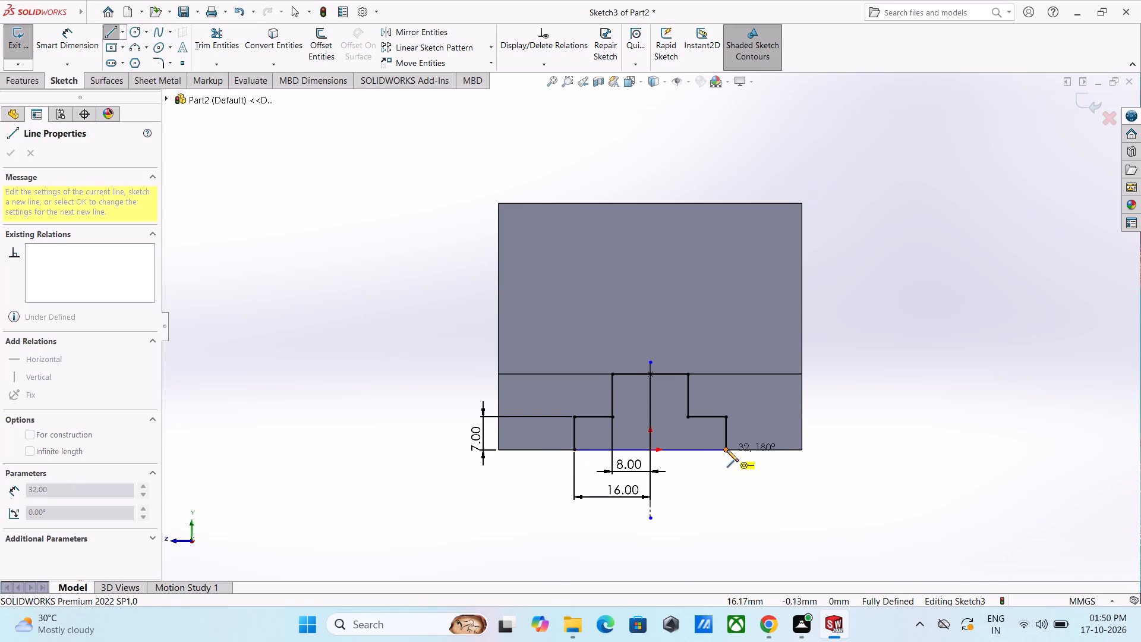
{"action": "left_click", "coordinate": [728, 450]}
{"action": "key", "text": "Escape"}
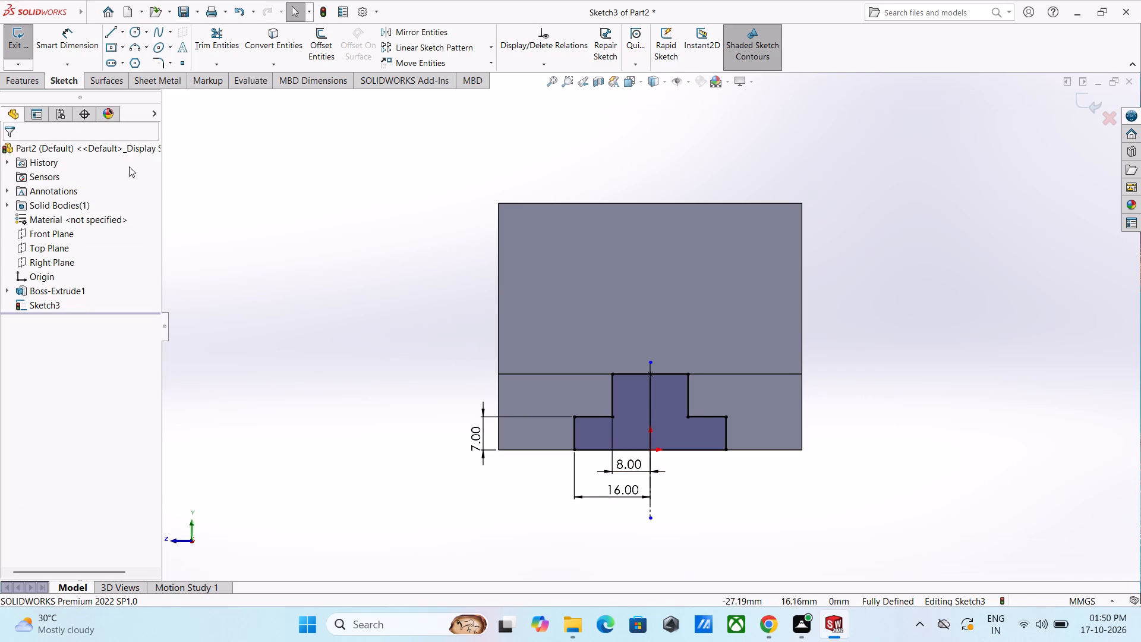
Exit the sketch and cut-extrude the stepped profile using Mid Plane with a 64 mm depth.
{"action": "left_click", "coordinate": [12, 39]}
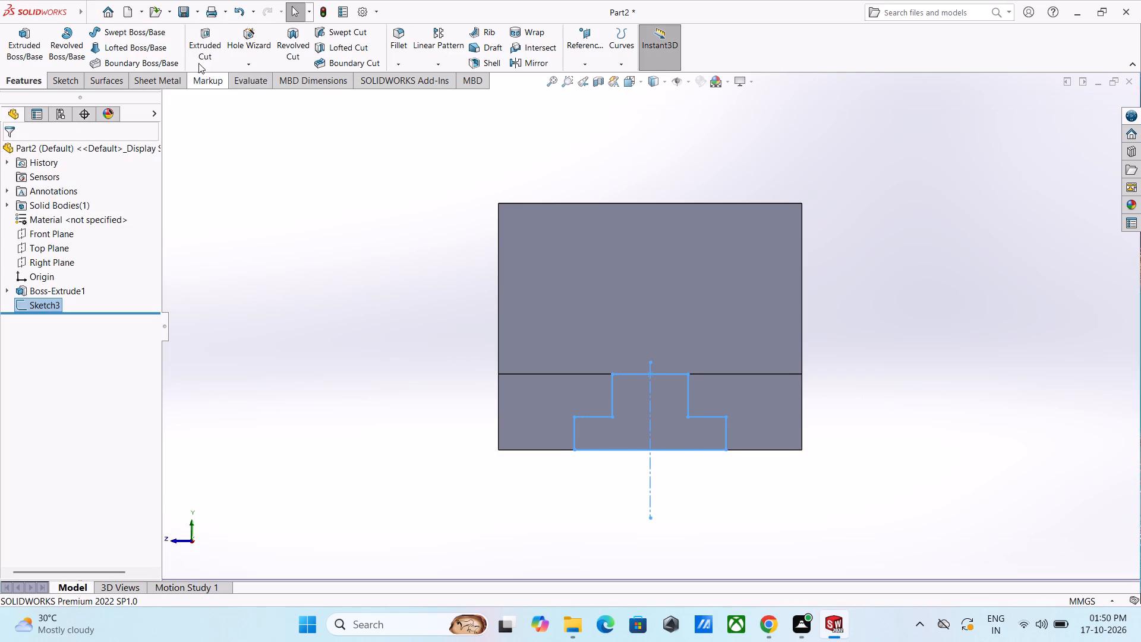
{"action": "left_click", "coordinate": [206, 45]}
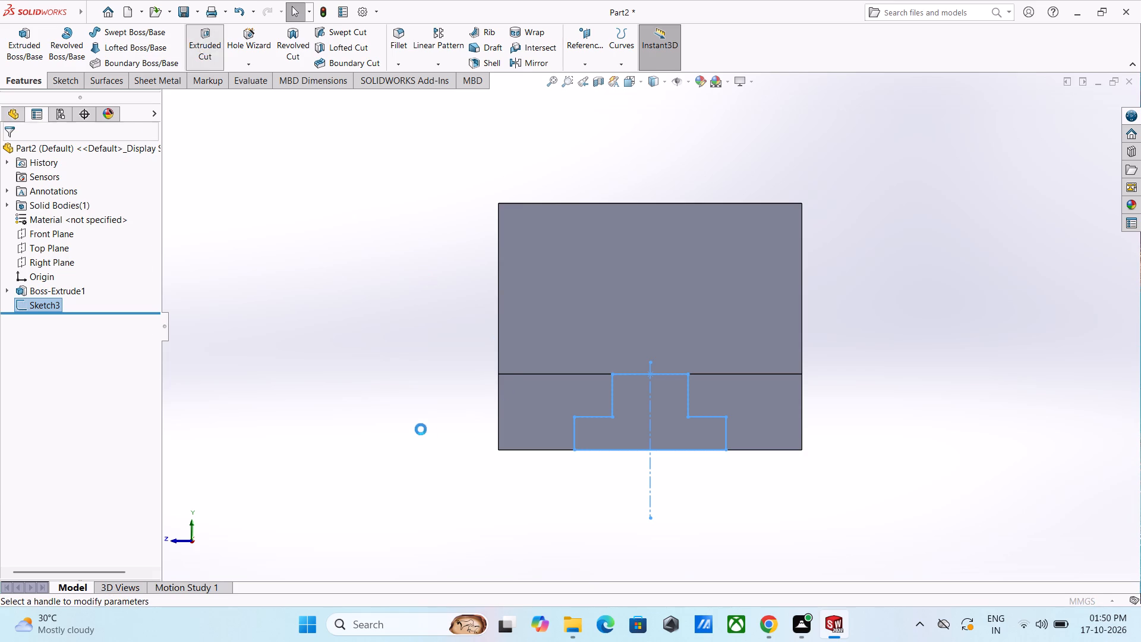
{"action": "middle_click_drag", "start_coordinate": [336, 395], "coordinate": [440, 403]}
{"action": "left_click", "coordinate": [10, 151]}
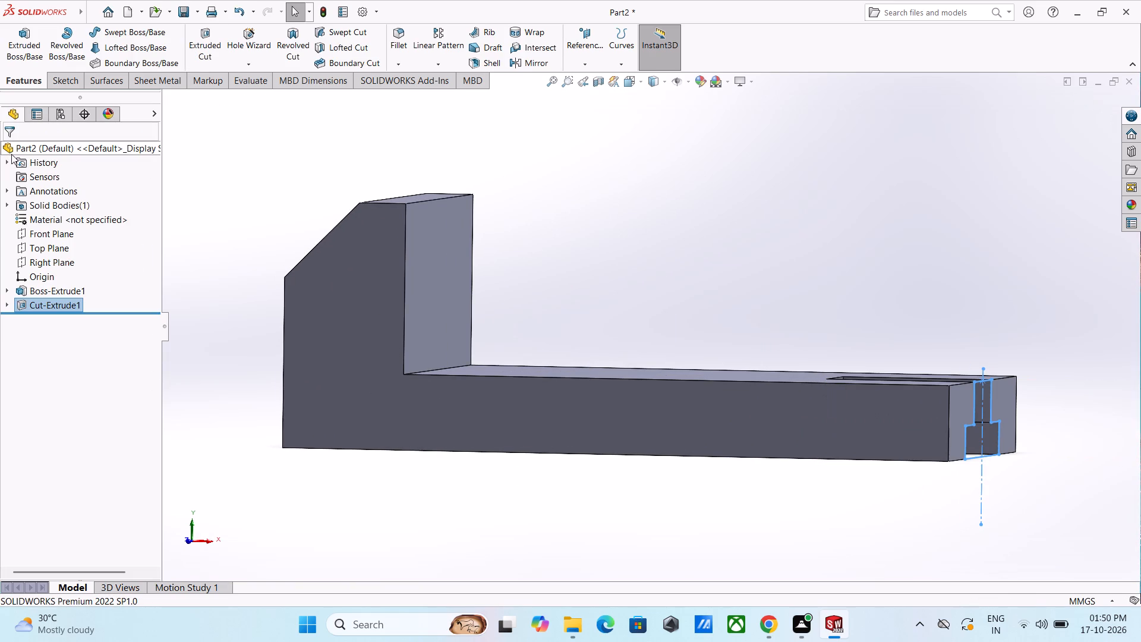
Edit the stepped cut's end condition to Up To Surface, ending at the upright block's vertical outer back face.
{"action": "left_click", "coordinate": [33, 306]}
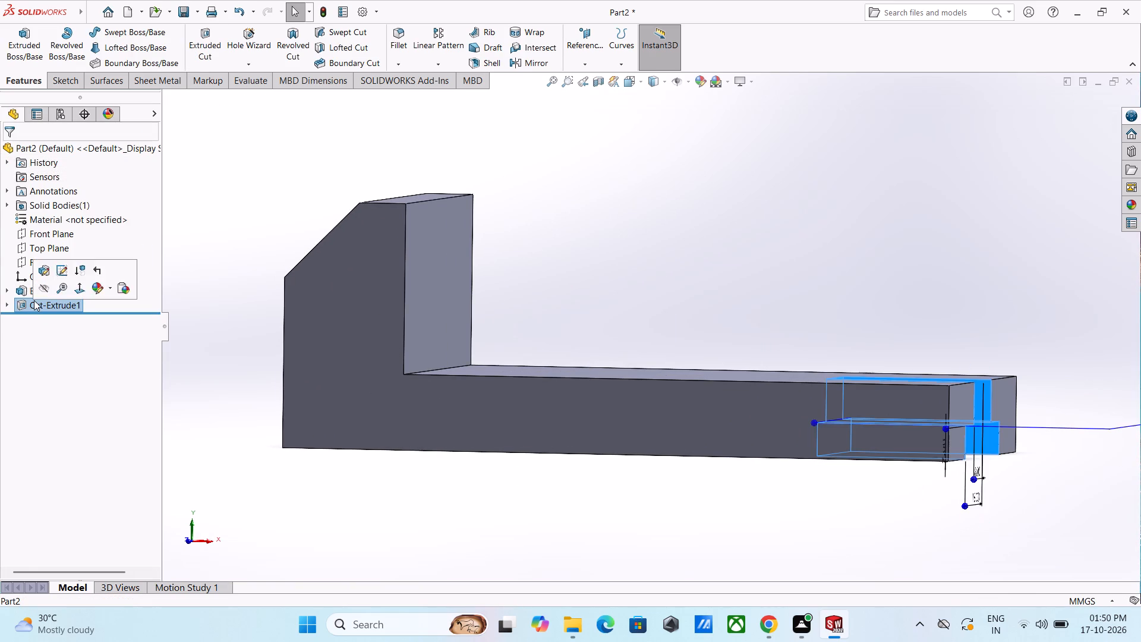
{"action": "right_click", "coordinate": [34, 300]}
{"action": "left_click", "coordinate": [45, 265]}
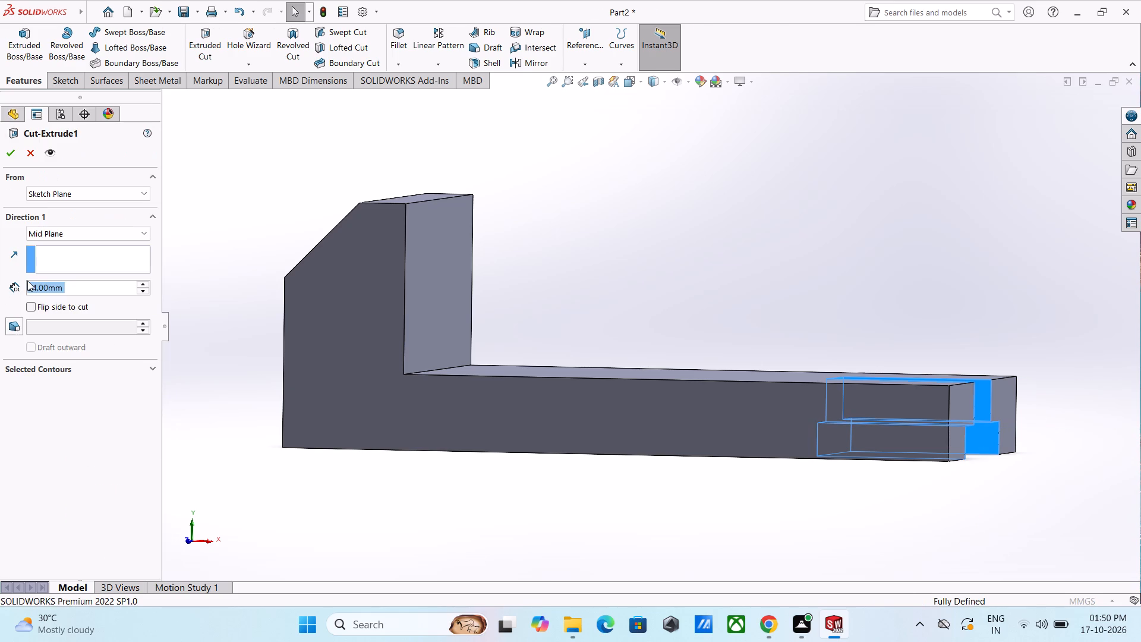
{"action": "left_click", "coordinate": [39, 235]}
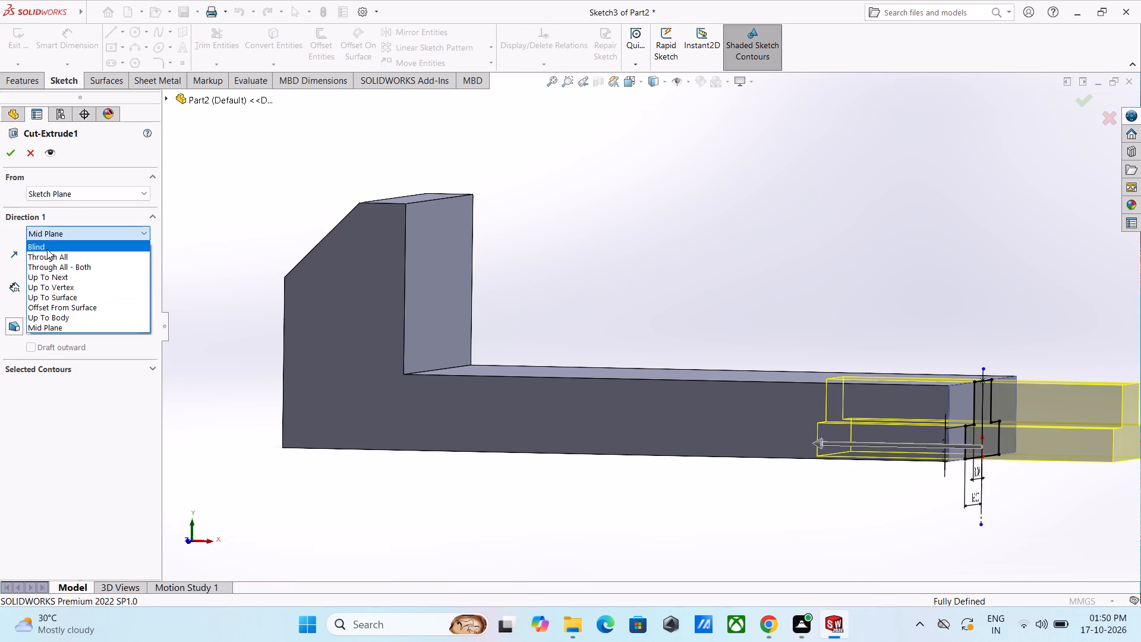
{"action": "left_click", "coordinate": [47, 249]}
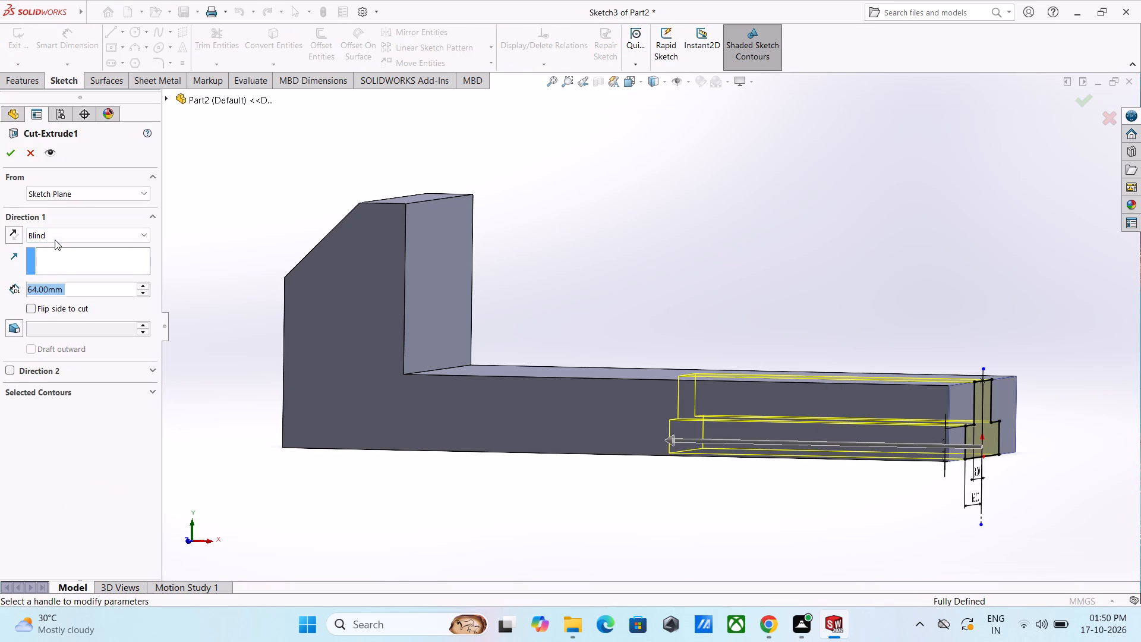
{"action": "left_click", "coordinate": [55, 238]}
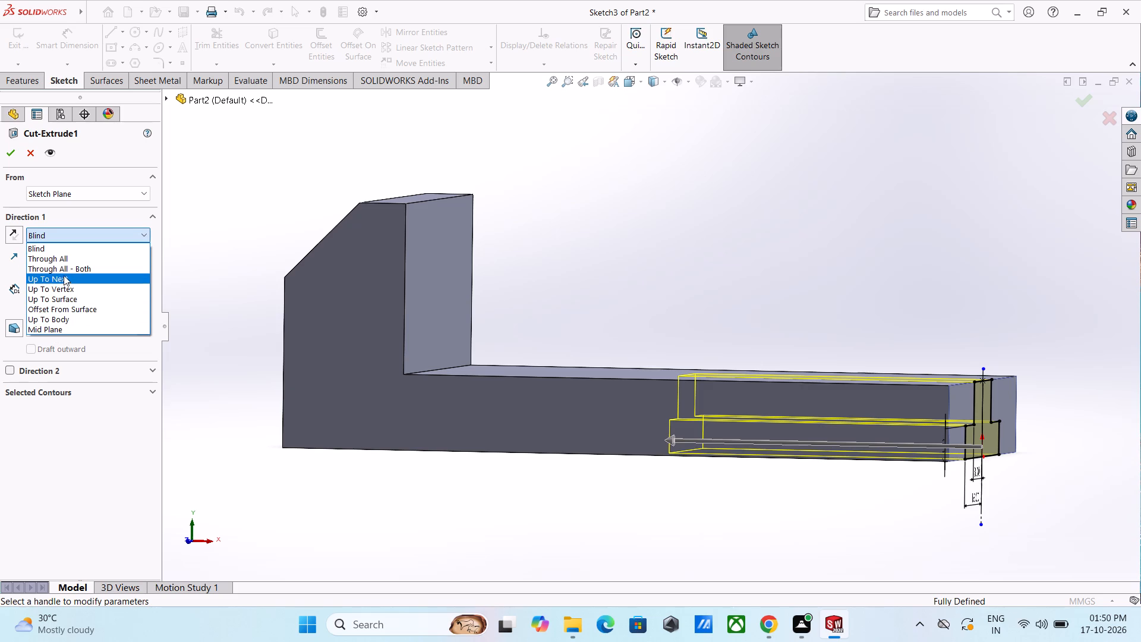
{"action": "left_click", "coordinate": [65, 297]}
{"action": "middle_click_drag", "start_coordinate": [328, 321], "coordinate": [445, 335]}
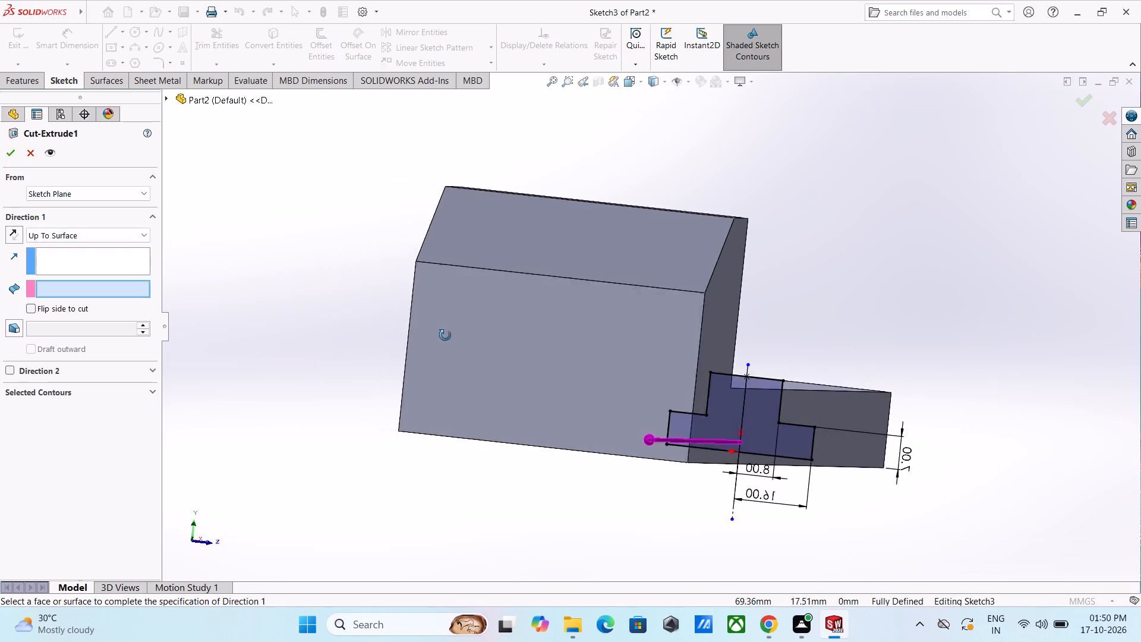
{"action": "middle_click_drag", "start_coordinate": [445, 335], "coordinate": [448, 335]}
{"action": "left_click", "coordinate": [467, 331]}
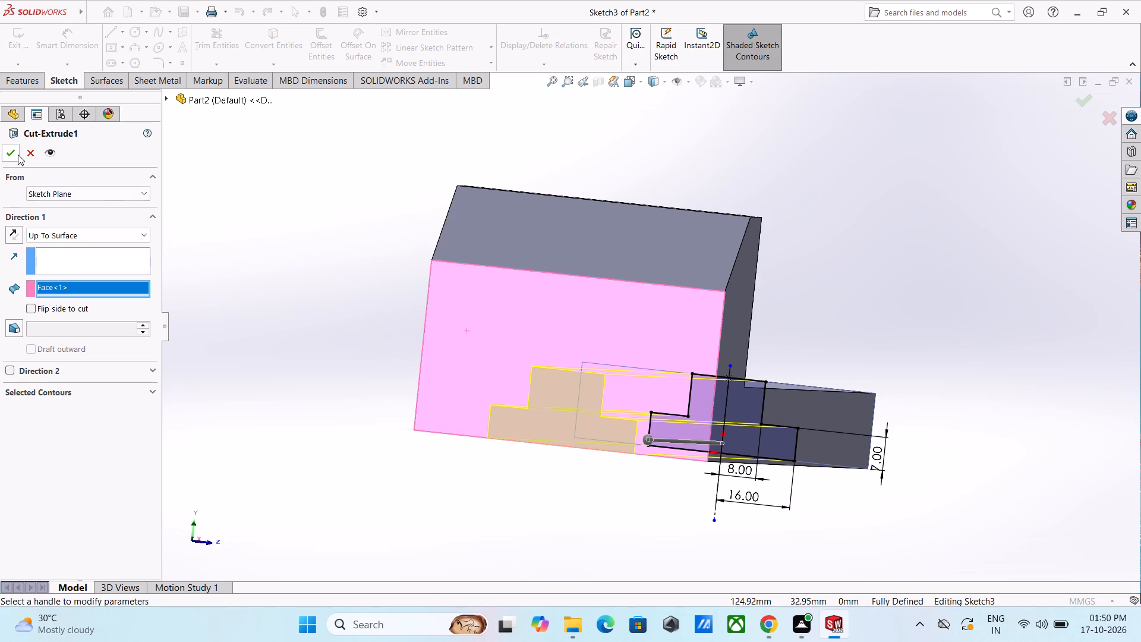
{"action": "left_click", "coordinate": [18, 155]}
Start a new sketch on the top face of the base arm on the positive Z side of the slot.
{"action": "middle_click_drag", "start_coordinate": [889, 291], "coordinate": [737, 332]}
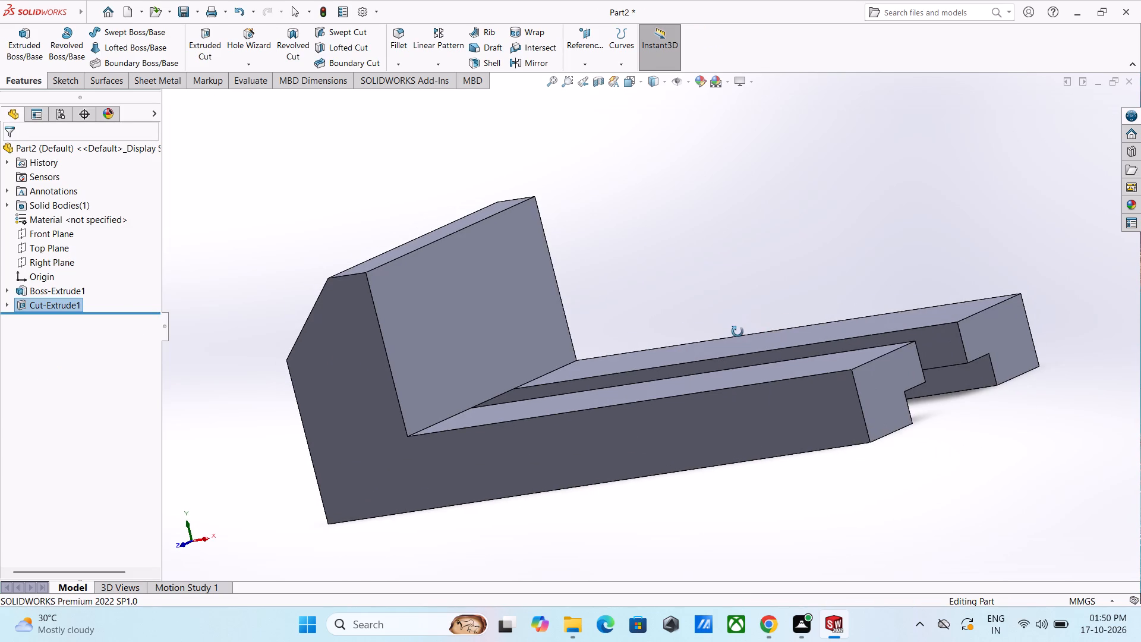
{"action": "middle_click_drag", "start_coordinate": [737, 332], "coordinate": [702, 354]}
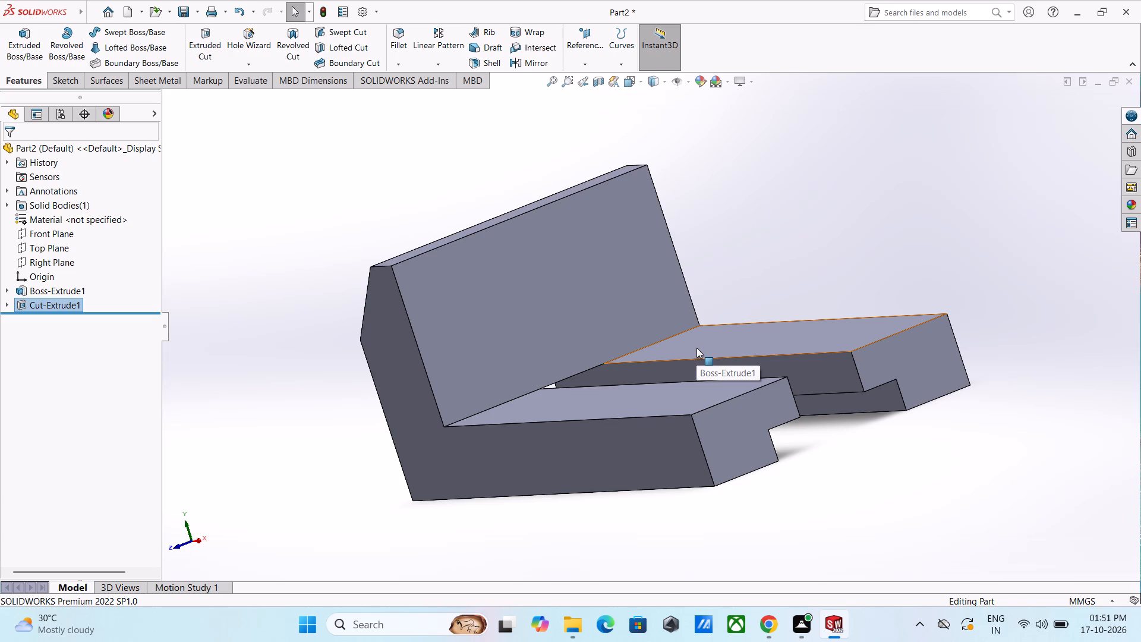
{"action": "scroll", "coordinate": [708, 329], "scroll_direction": "up", "scroll_amount": 2}
{"action": "middle_click_drag", "start_coordinate": [700, 325], "coordinate": [705, 331]}
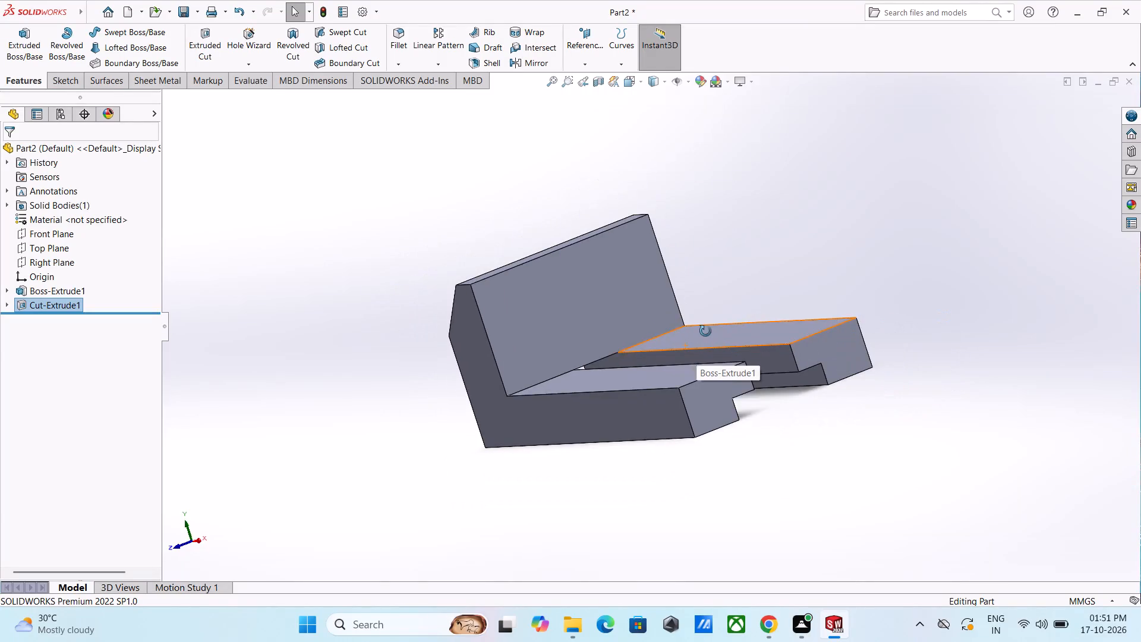
{"action": "middle_click_drag", "start_coordinate": [705, 331], "coordinate": [699, 401]}
{"action": "scroll", "coordinate": [699, 401], "scroll_direction": "up", "scroll_amount": 1}
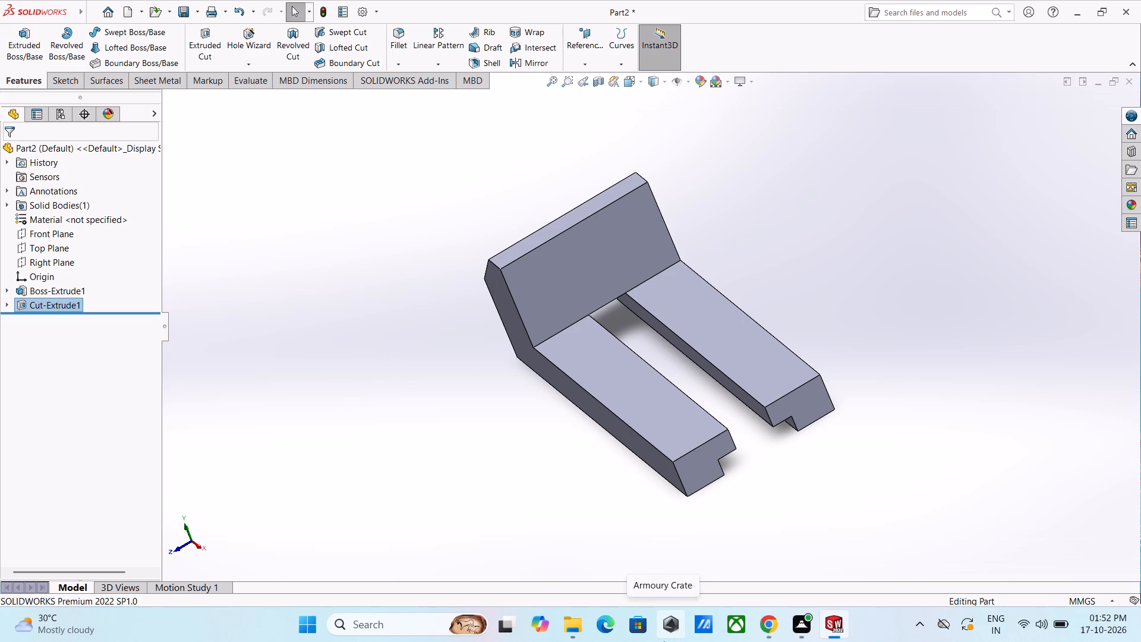
{"action": "left_click", "coordinate": [43, 242]}
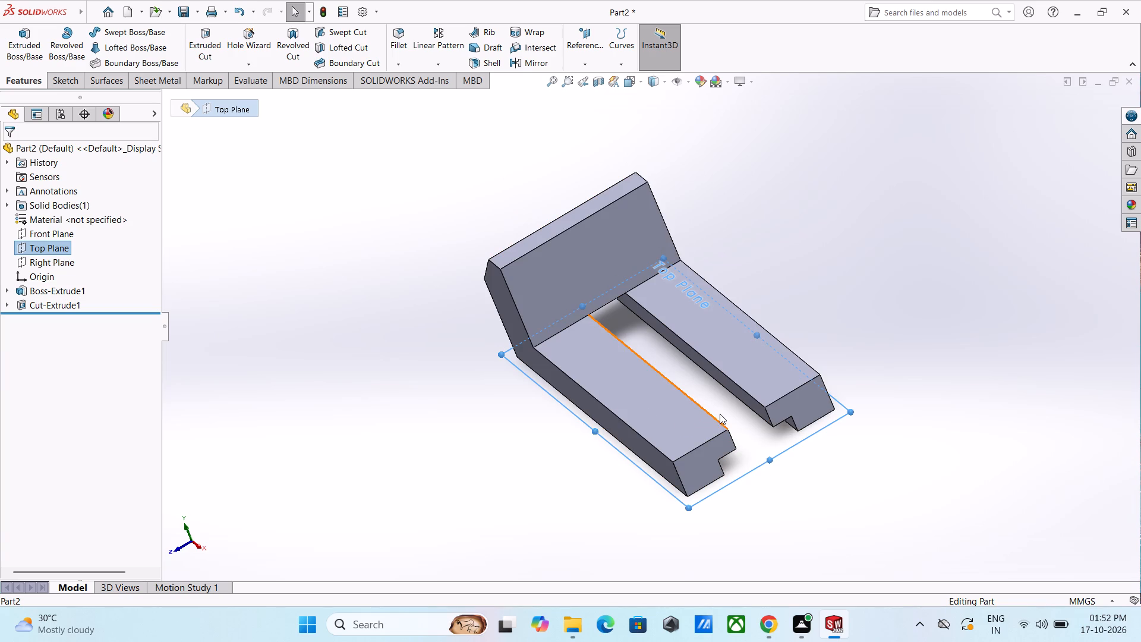
{"action": "key", "text": "Escape"}
{"action": "left_click", "coordinate": [670, 421]}
{"action": "right_click", "coordinate": [667, 419]}
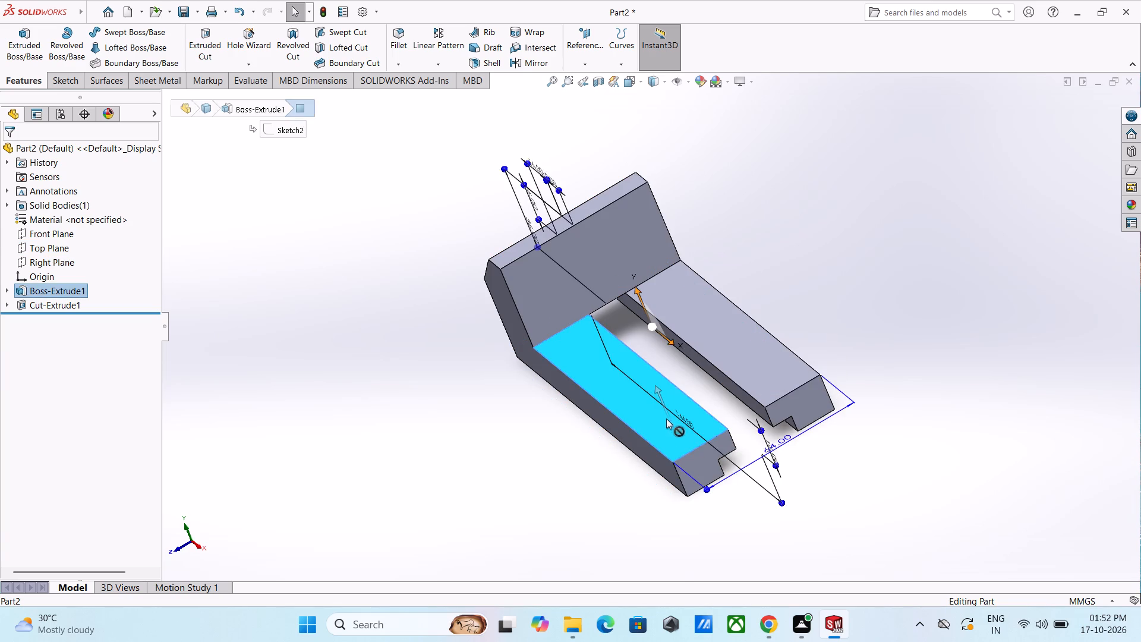
{"action": "left_click", "coordinate": [698, 298]}
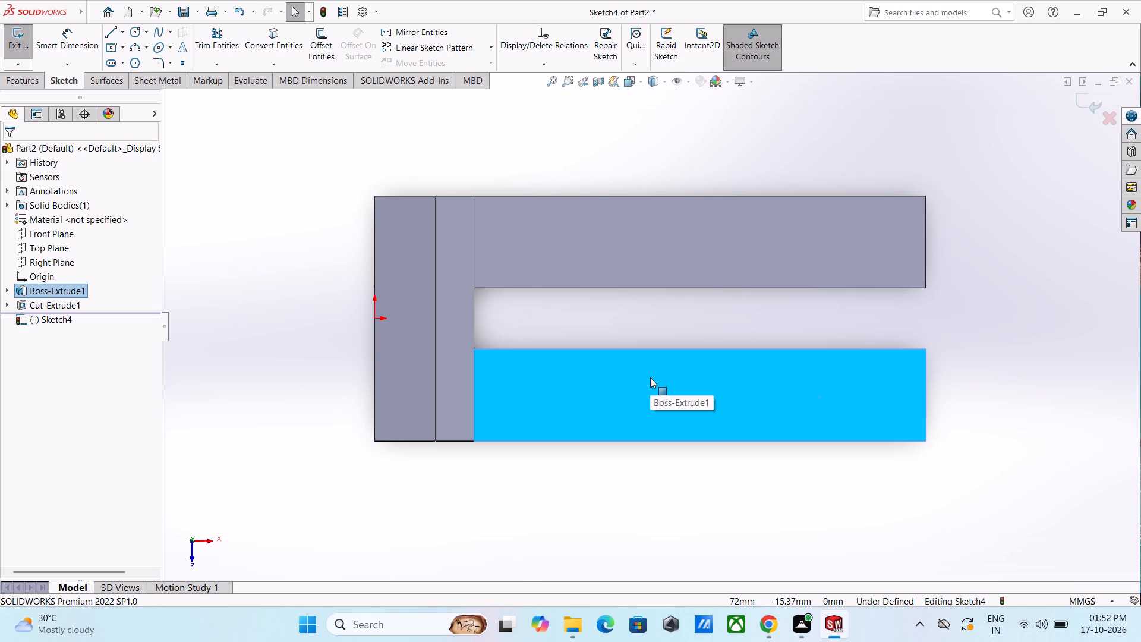
Sketch a horizontal line along the part's positive-Z outer edge, from the back corner to the arm's front corner.
{"action": "left_click", "coordinate": [108, 32]}
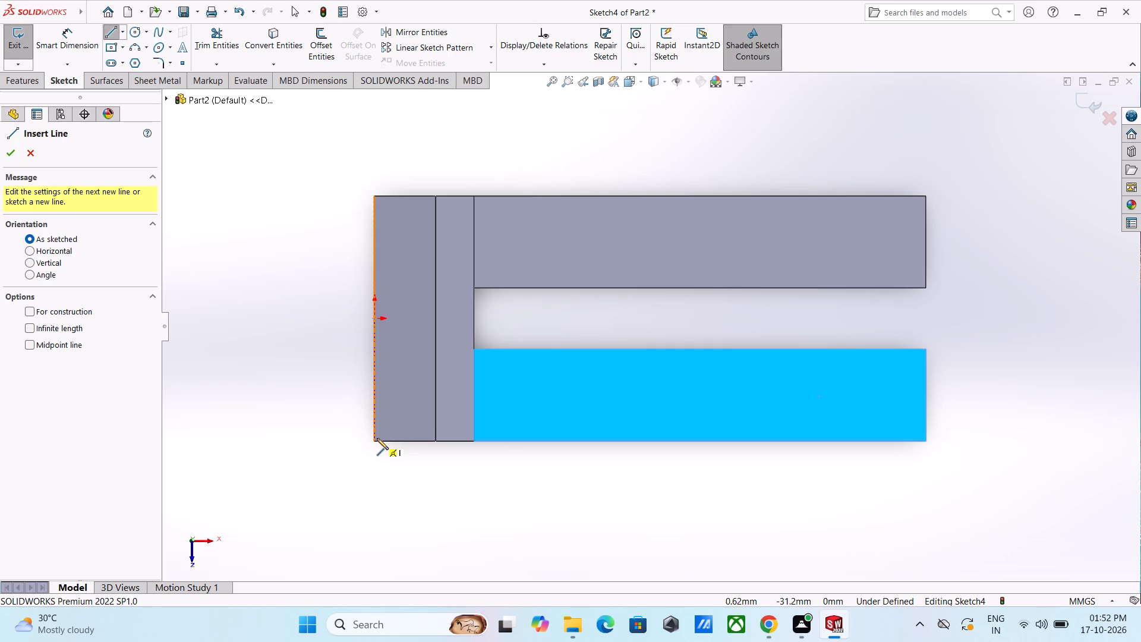
{"action": "left_click", "coordinate": [373, 441]}
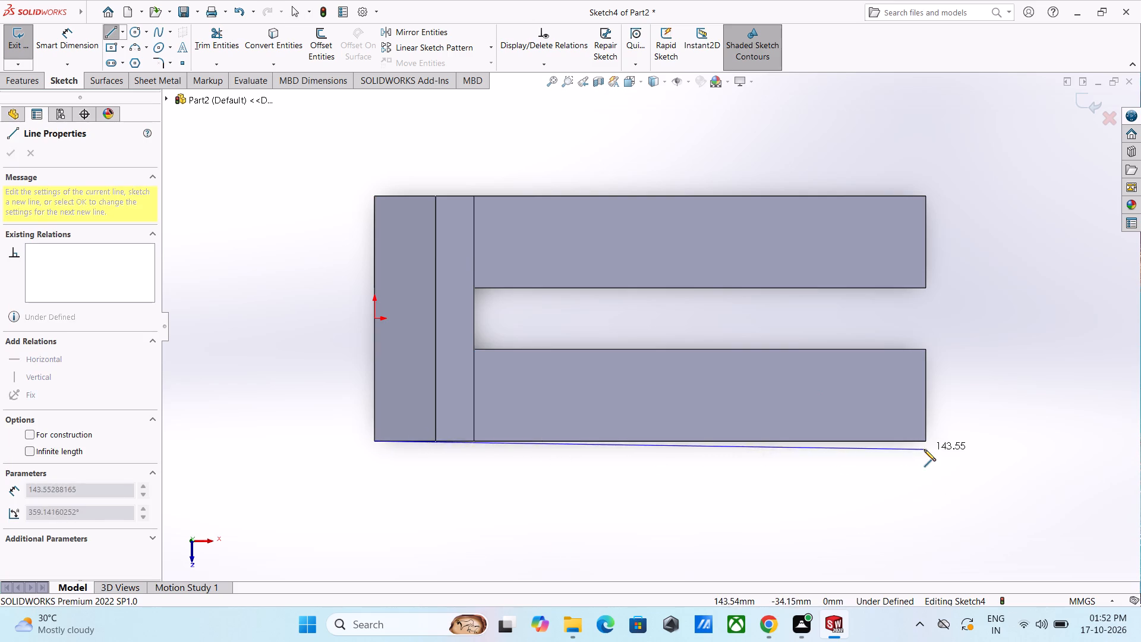
{"action": "left_click", "coordinate": [927, 441]}
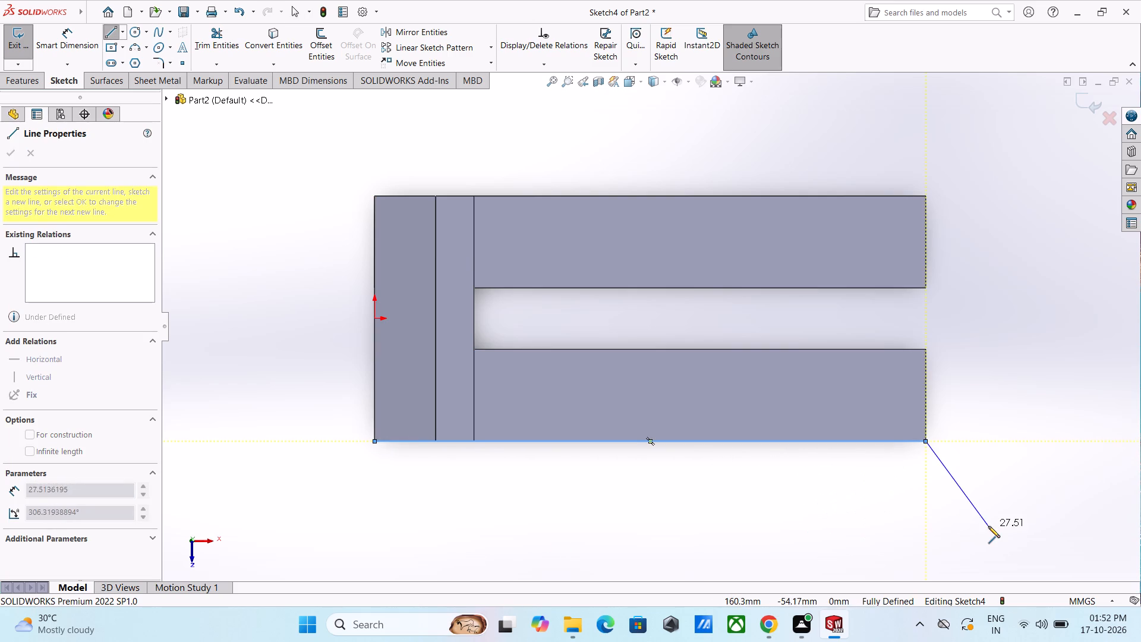
{"action": "key", "text": "Escape"}
{"action": "key", "text": "Escape"}
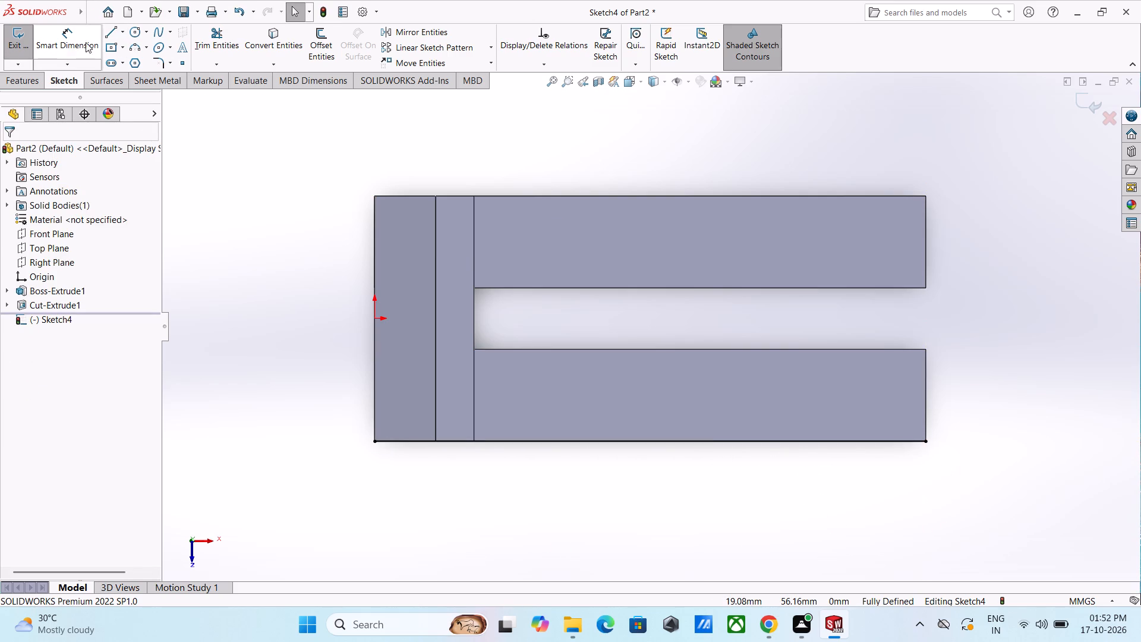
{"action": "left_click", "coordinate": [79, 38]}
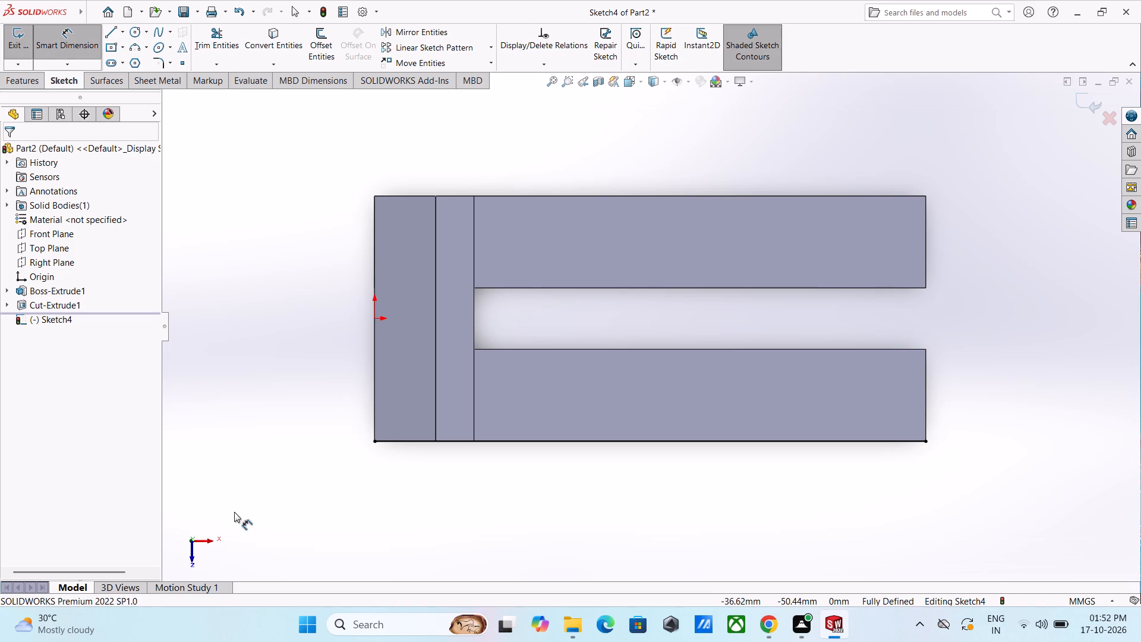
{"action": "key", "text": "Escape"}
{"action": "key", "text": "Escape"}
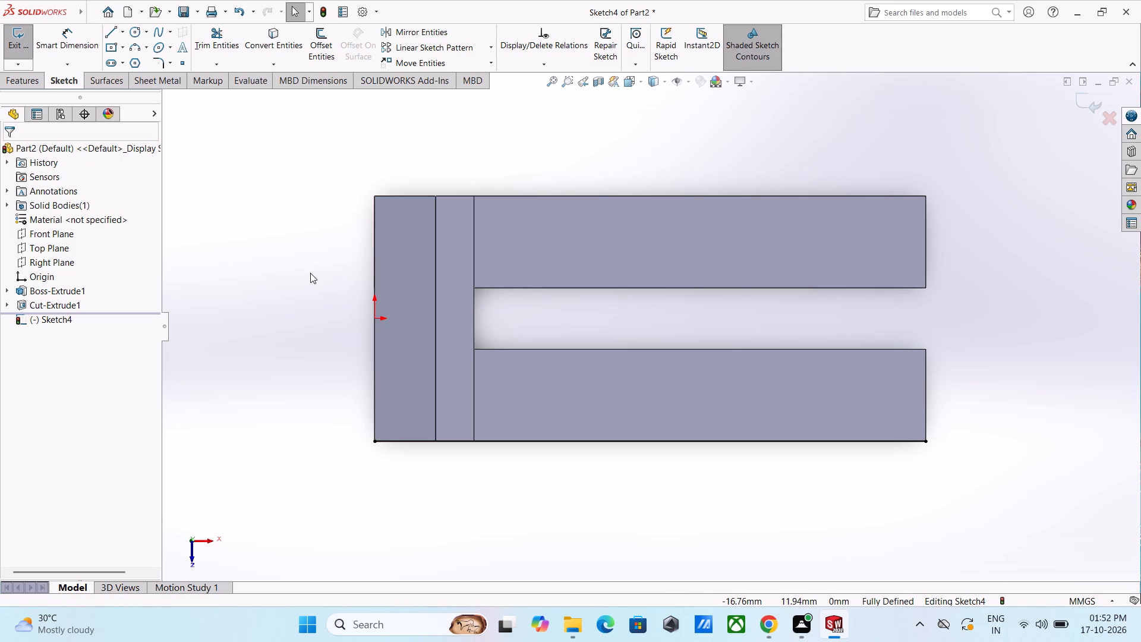
Sketch a horizontal centerline about 177 mm long through the origin, extending past both ends of the part.
{"action": "left_click", "coordinate": [124, 32]}
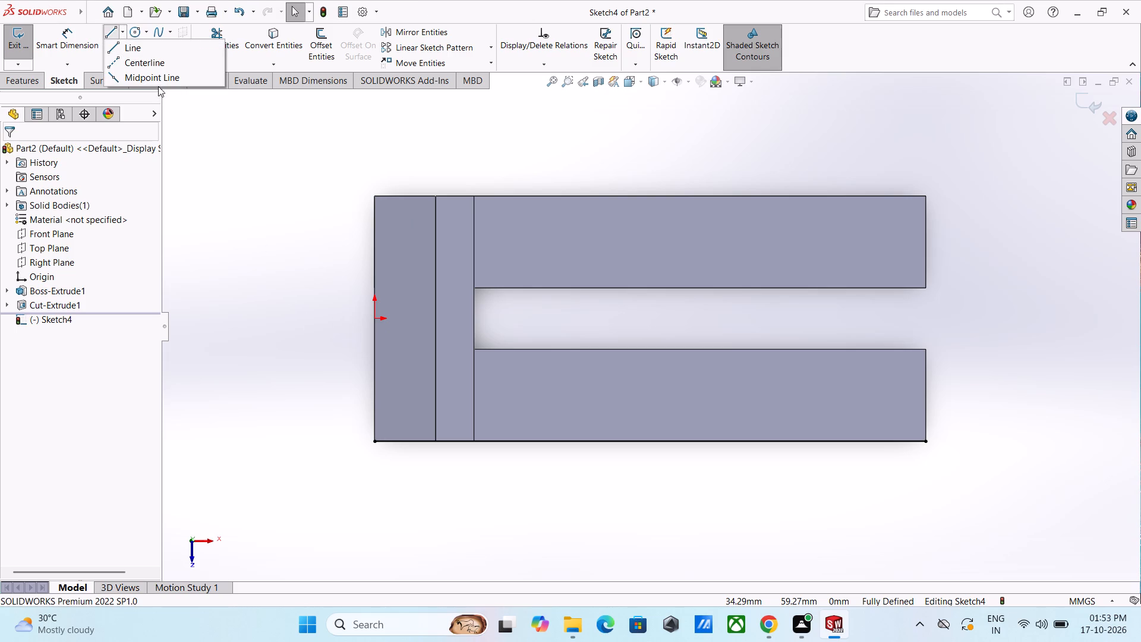
{"action": "left_click", "coordinate": [158, 65]}
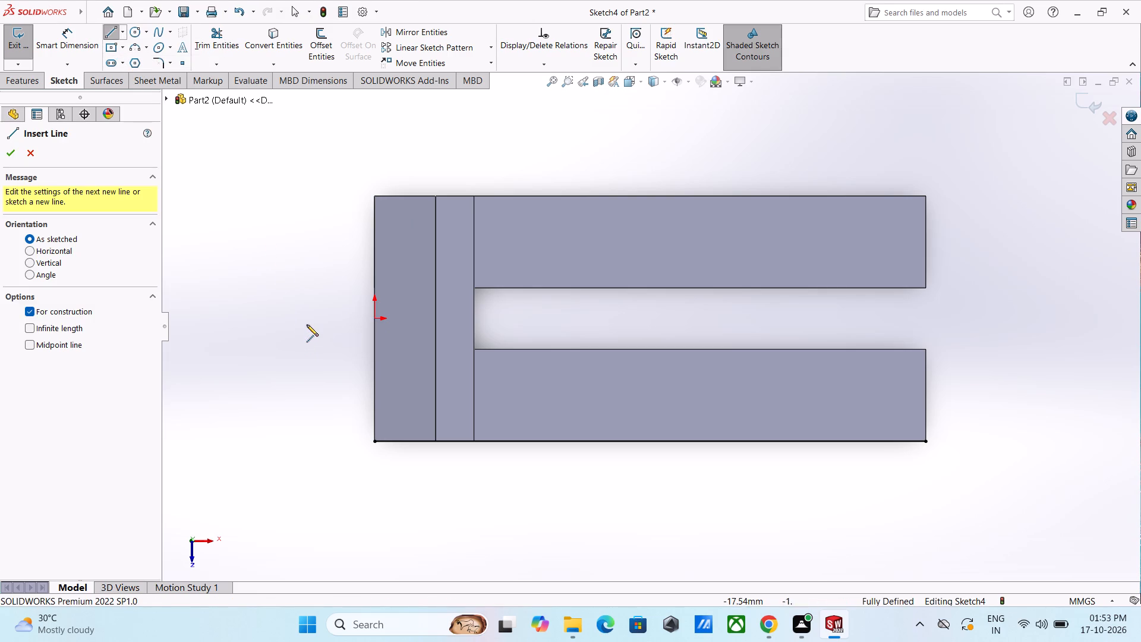
{"action": "left_click", "coordinate": [307, 317]}
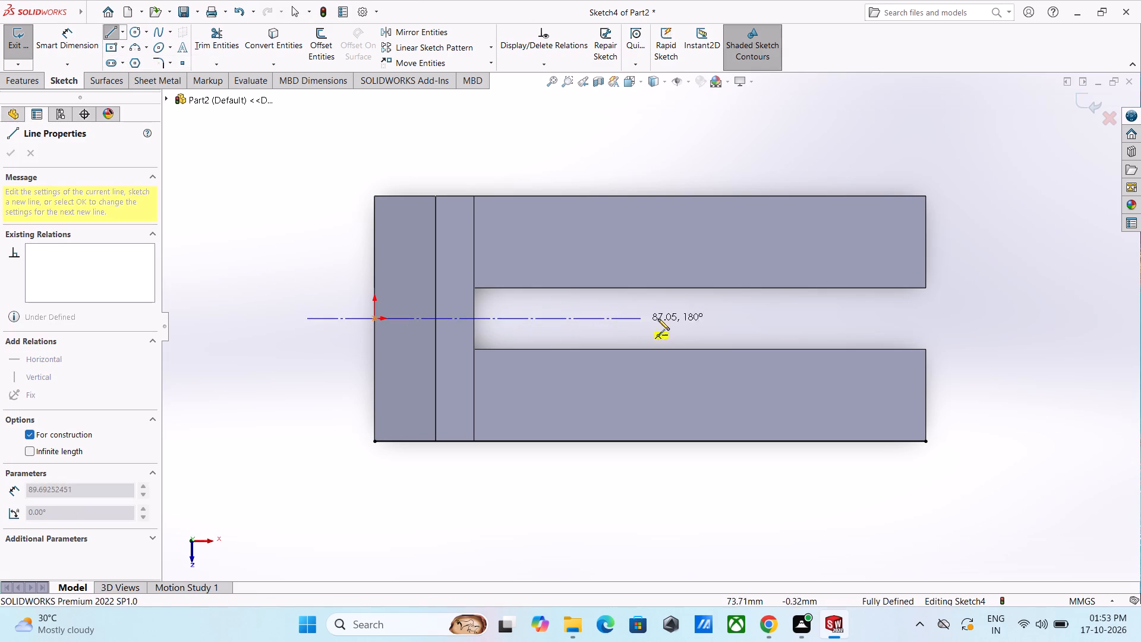
{"action": "left_click", "coordinate": [986, 315]}
{"action": "key", "text": "Escape"}
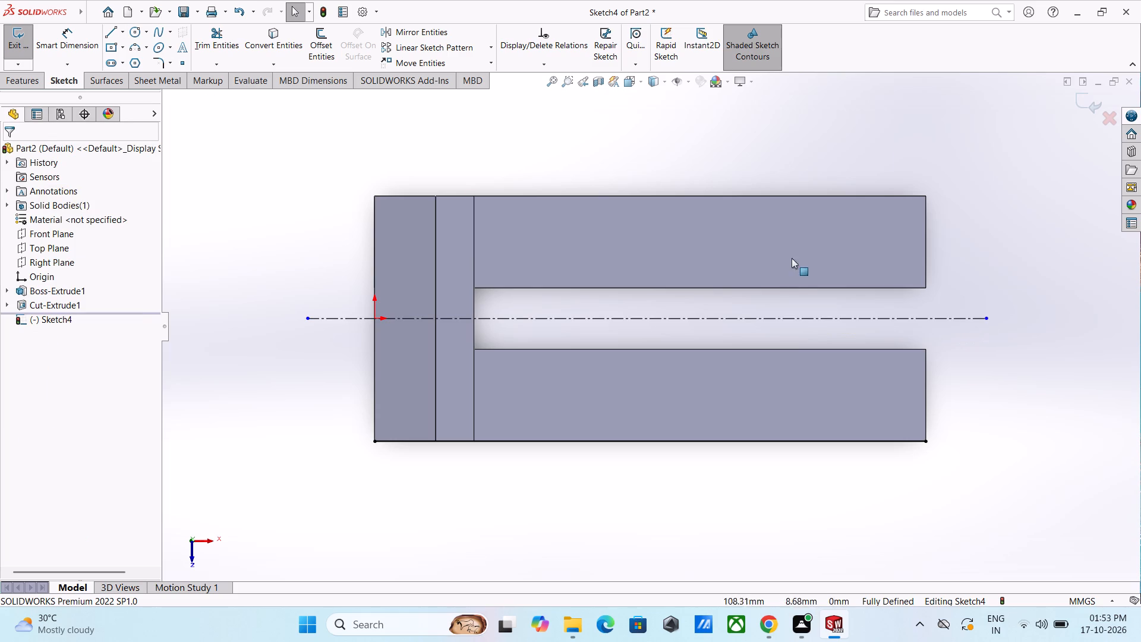